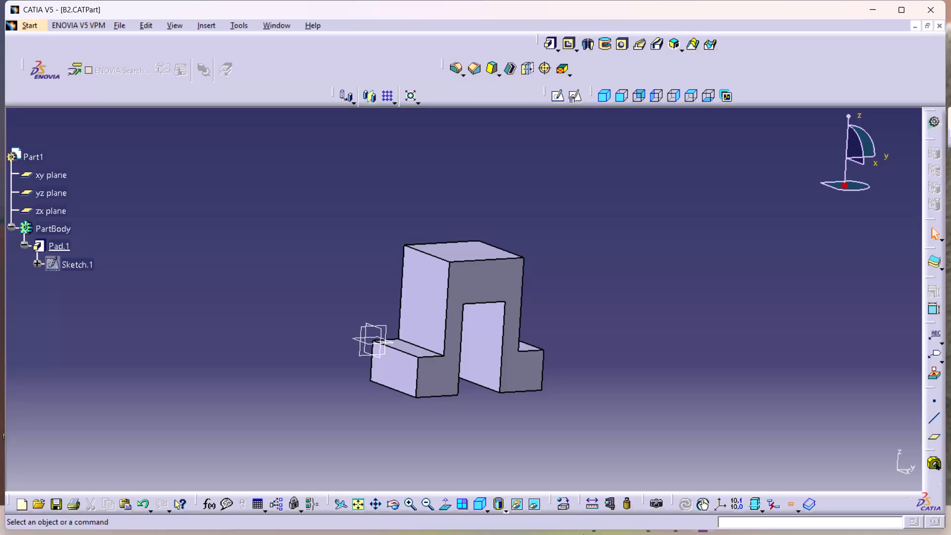
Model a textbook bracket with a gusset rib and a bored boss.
Maximize the application window containing the B2 part.
click(900, 8)
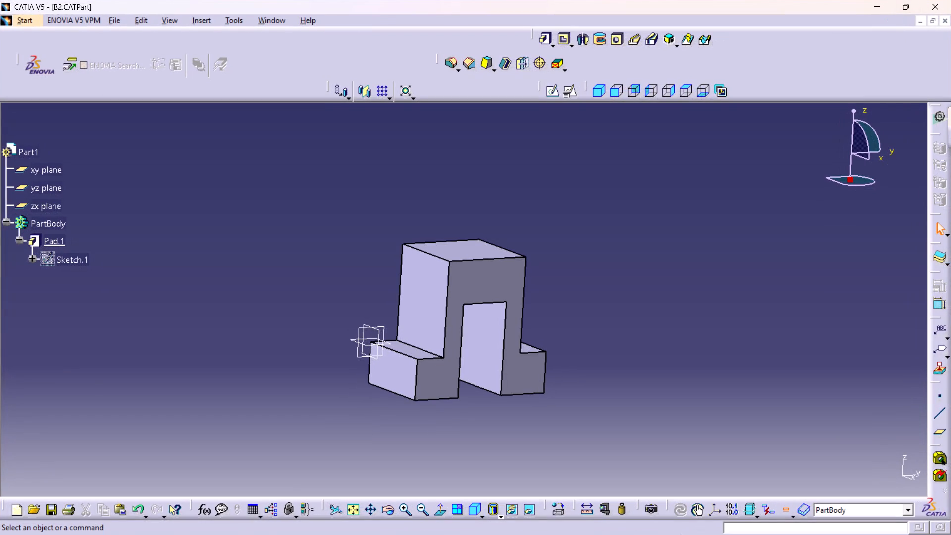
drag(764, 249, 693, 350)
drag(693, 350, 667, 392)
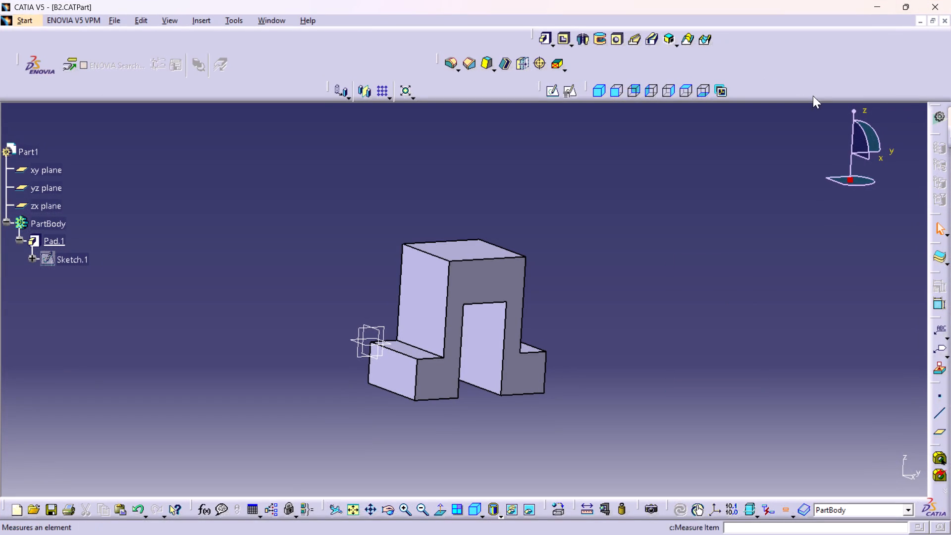
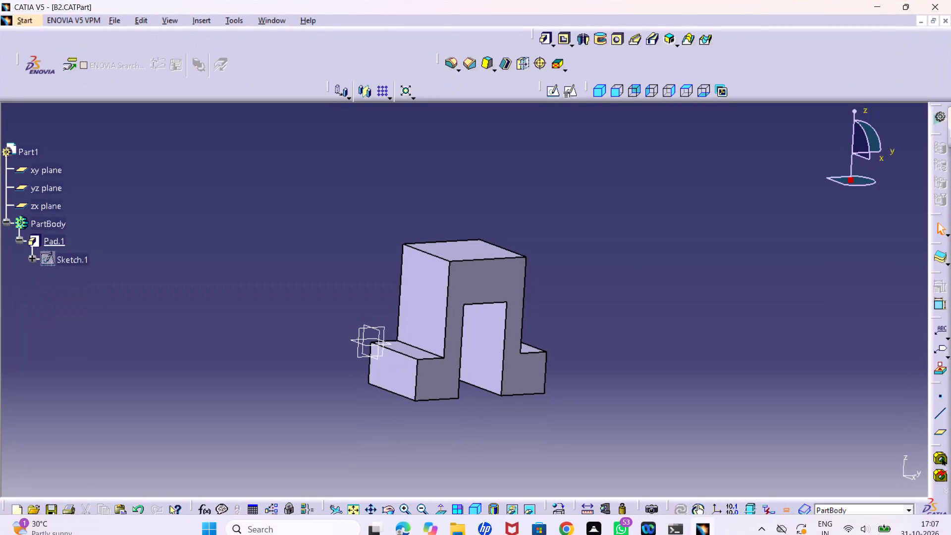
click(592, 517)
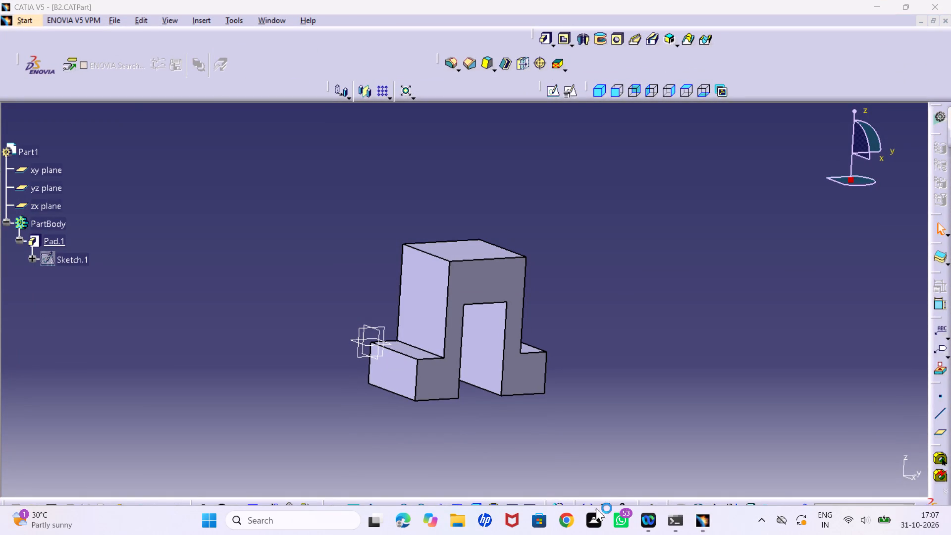
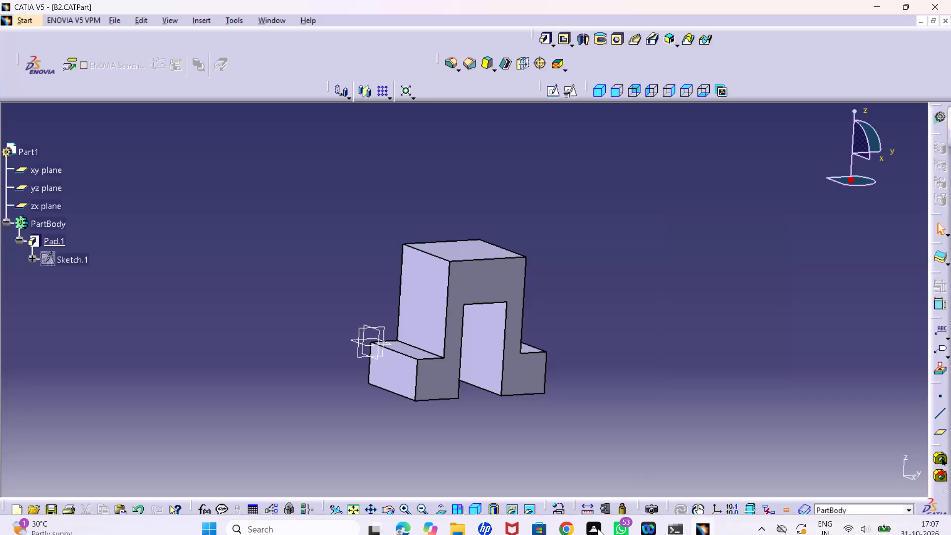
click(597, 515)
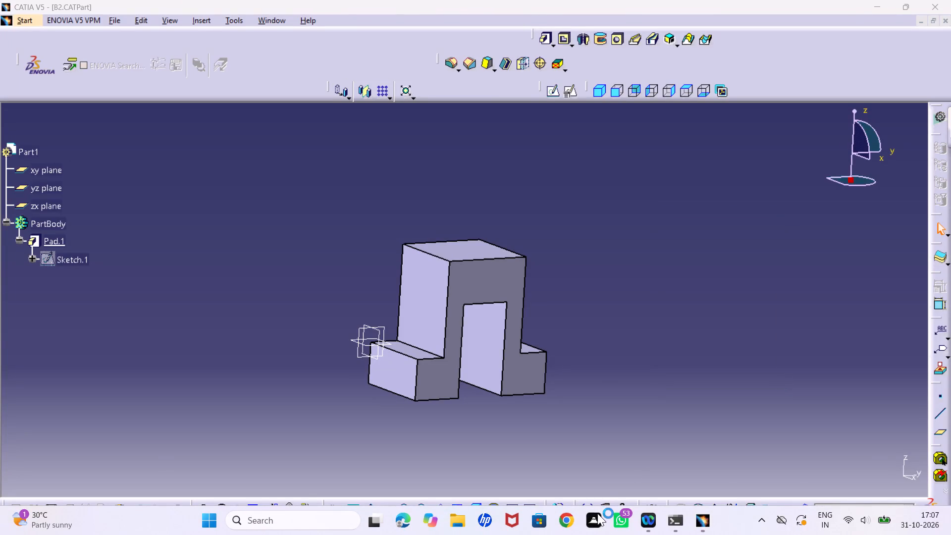
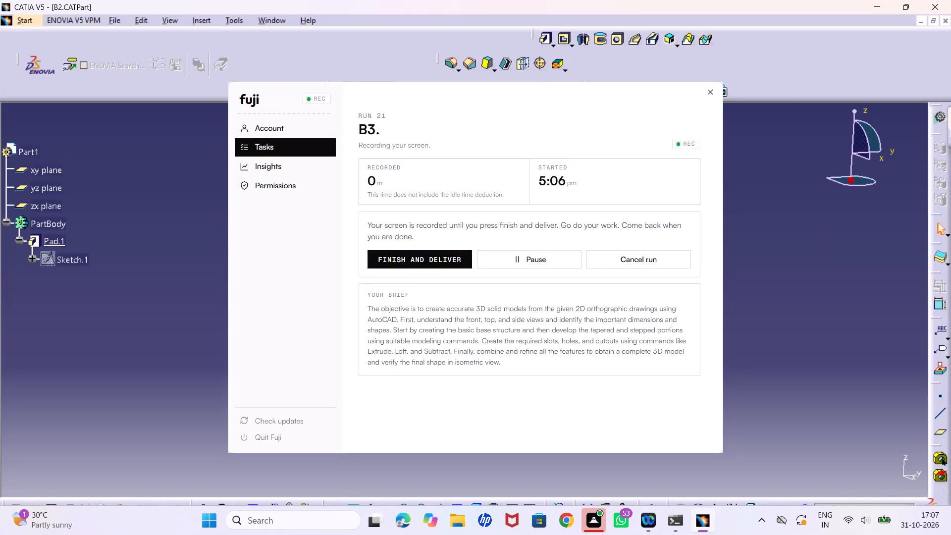
Close the recorder window covering the B2 part model.
click(786, 284)
click(755, 280)
click(762, 310)
click(710, 94)
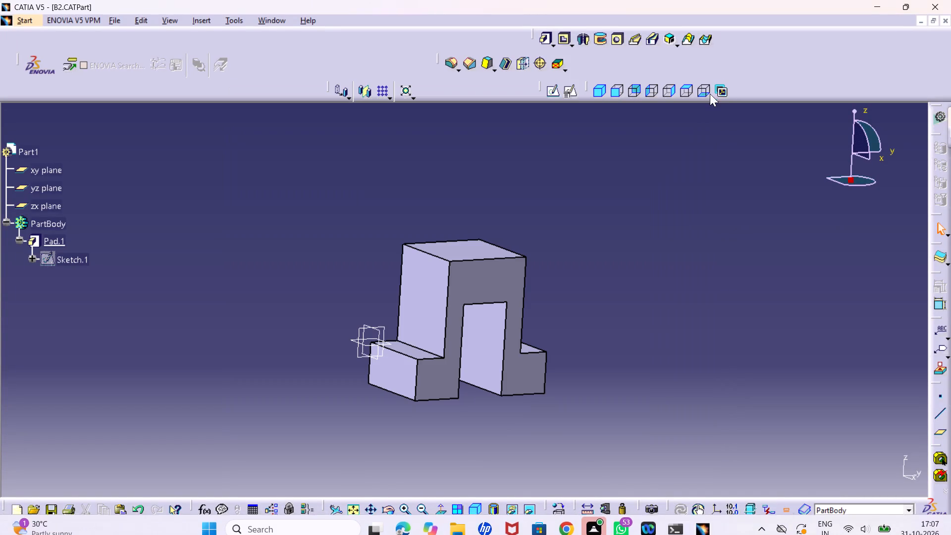
Switch to WhatsApp.
click(605, 527)
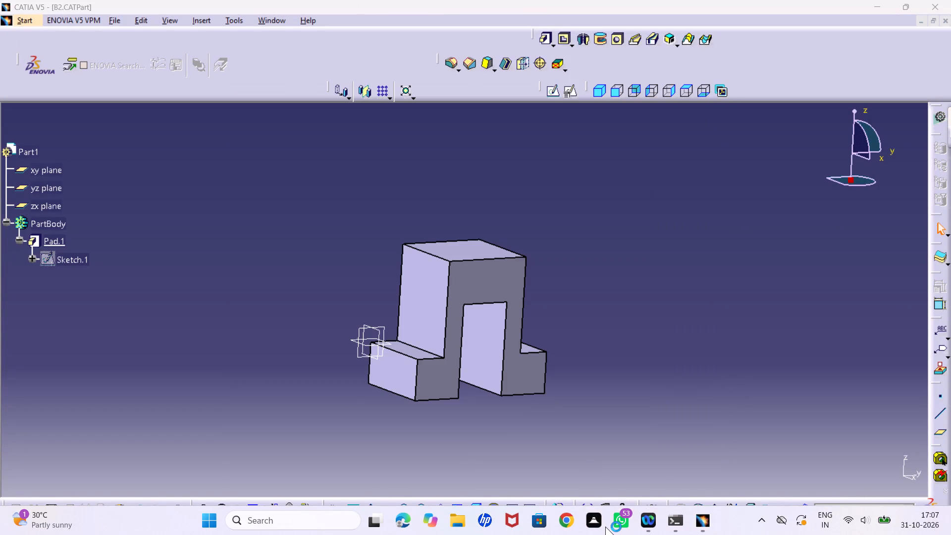
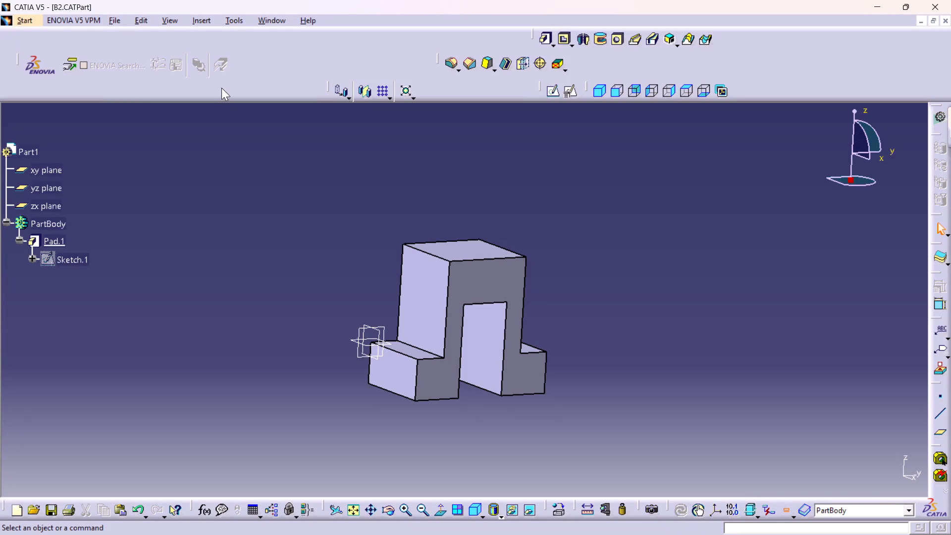
Create a new Part Design part with the default name and hybrid design enabled.
click(25, 22)
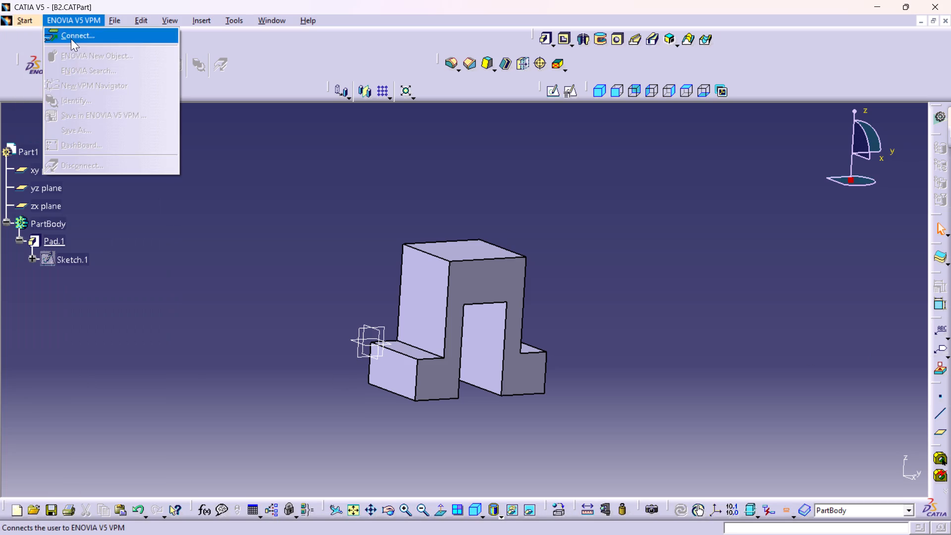
click(59, 45)
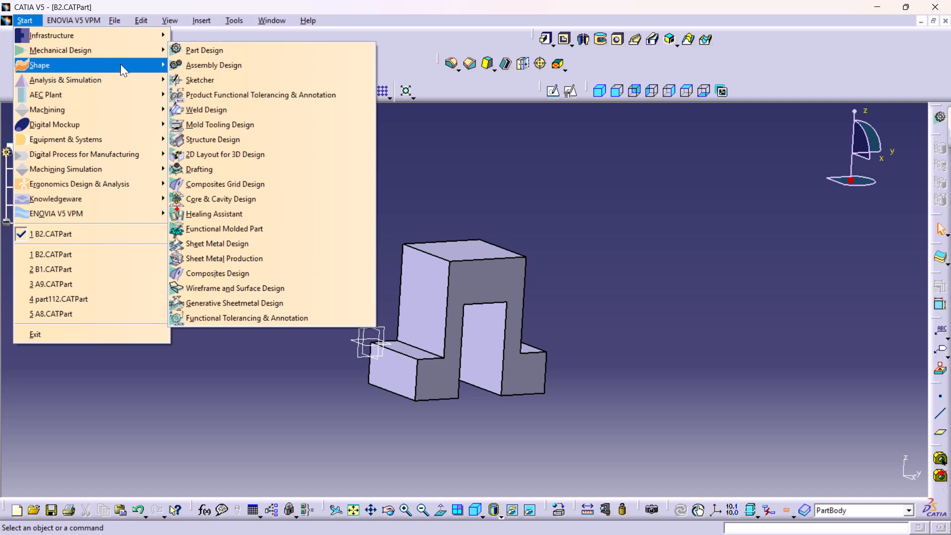
click(202, 53)
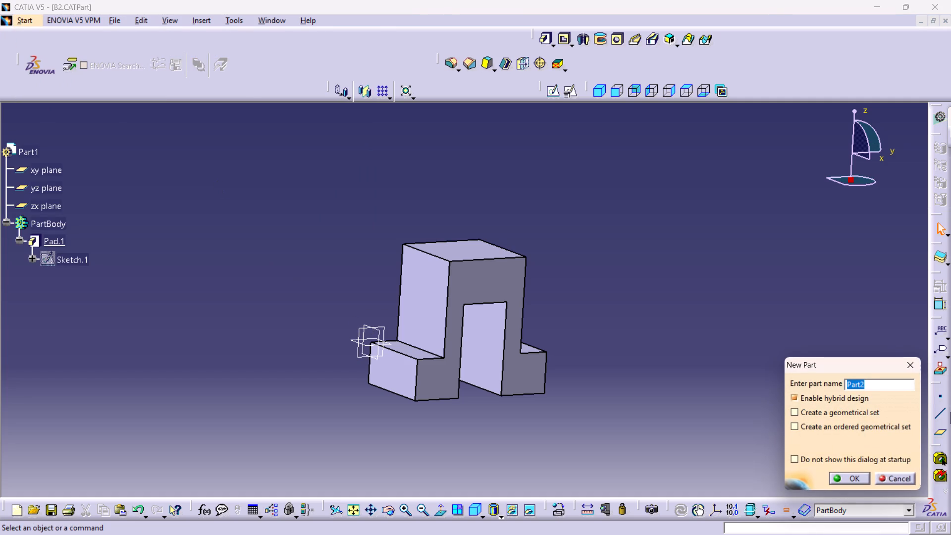
click(851, 478)
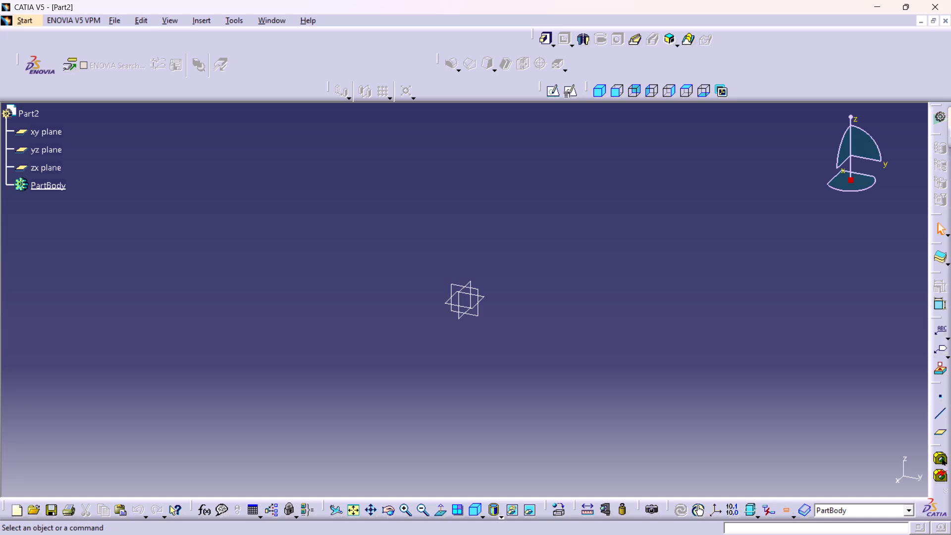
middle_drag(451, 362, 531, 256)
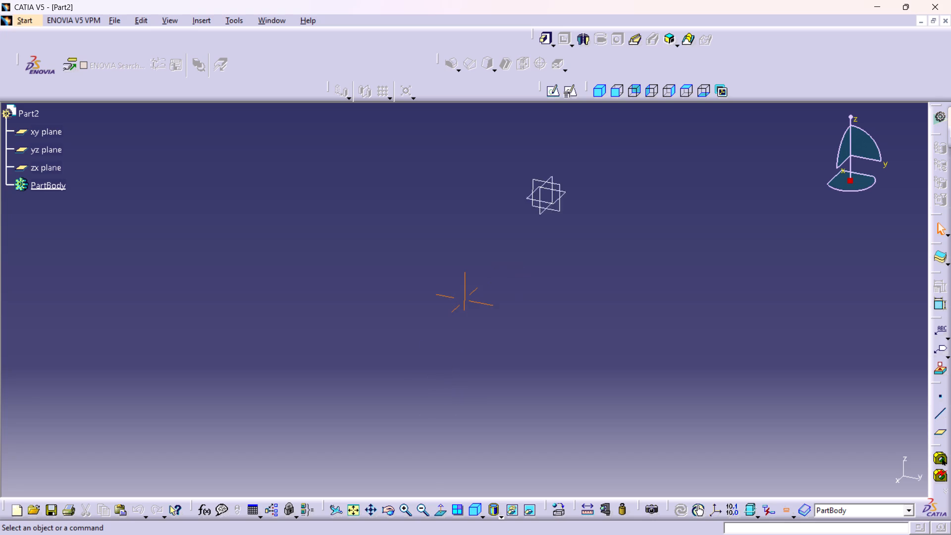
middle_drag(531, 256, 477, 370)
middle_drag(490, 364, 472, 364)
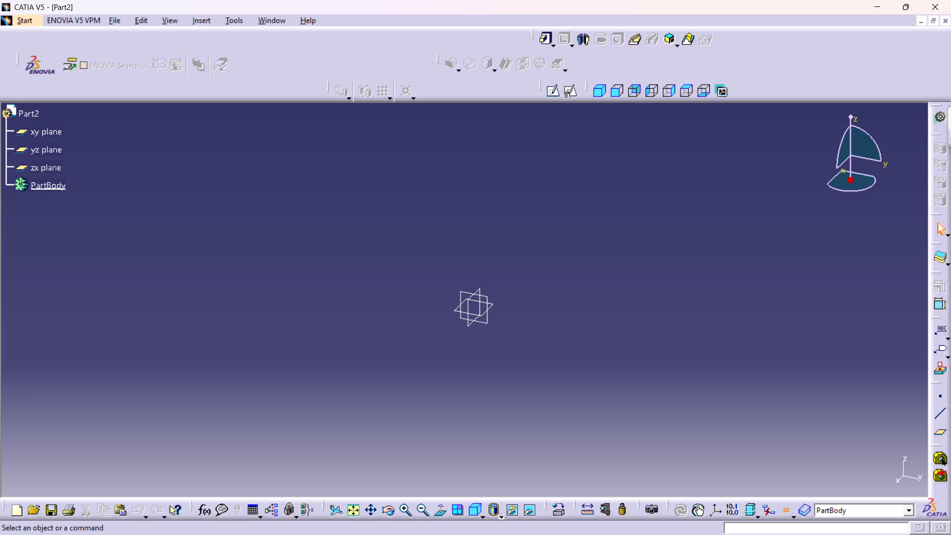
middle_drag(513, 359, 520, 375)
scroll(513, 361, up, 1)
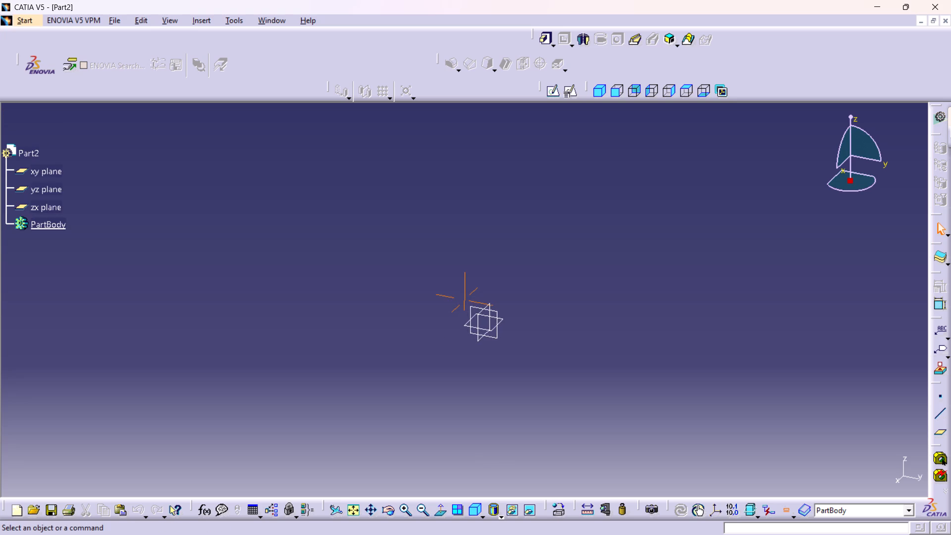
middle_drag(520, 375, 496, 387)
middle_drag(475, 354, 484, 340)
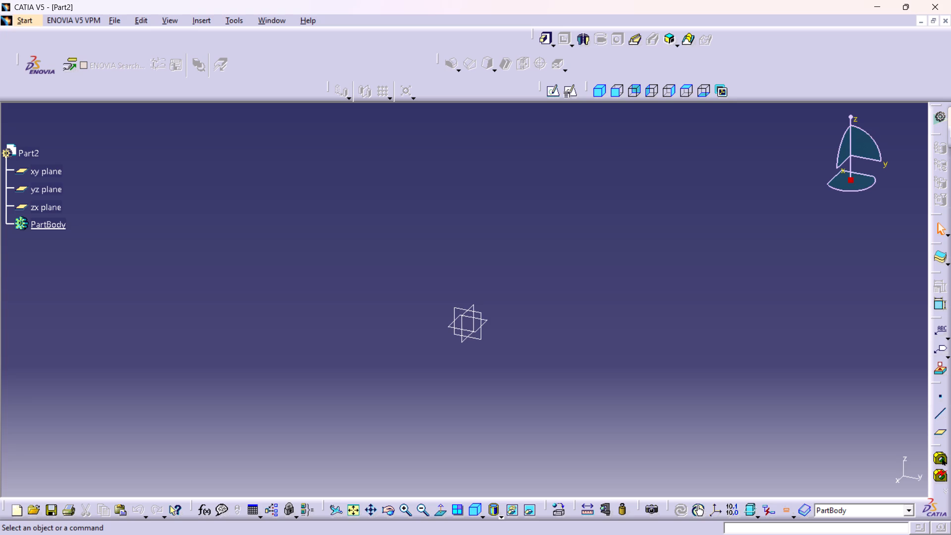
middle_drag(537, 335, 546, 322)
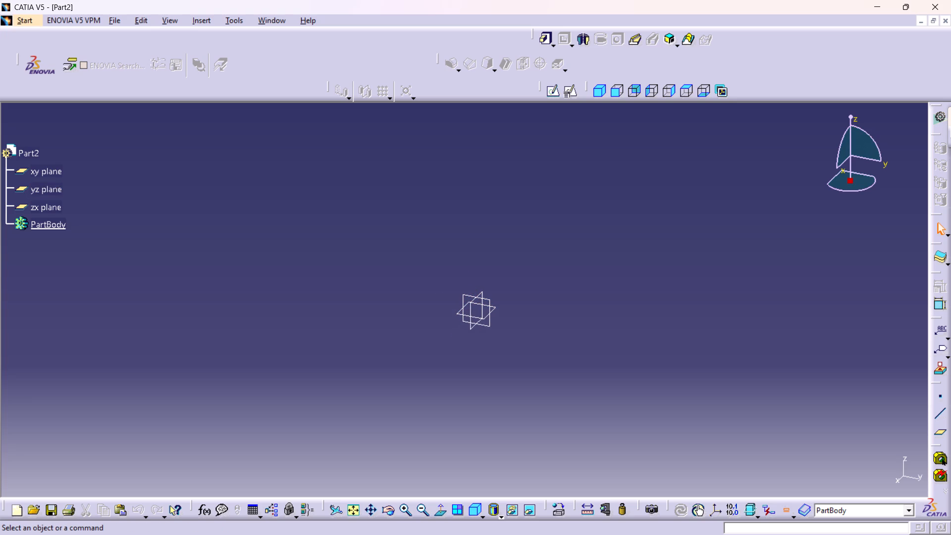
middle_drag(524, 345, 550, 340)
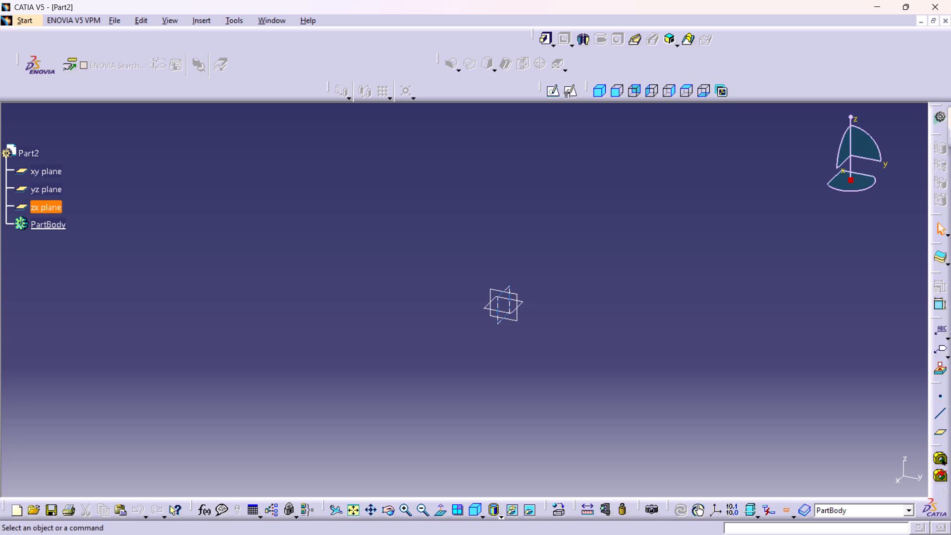
On the yz plane, start a sketch profile at the origin with a horizontal line about 111 mm long and a vertical line about 33 mm up.
click(517, 315)
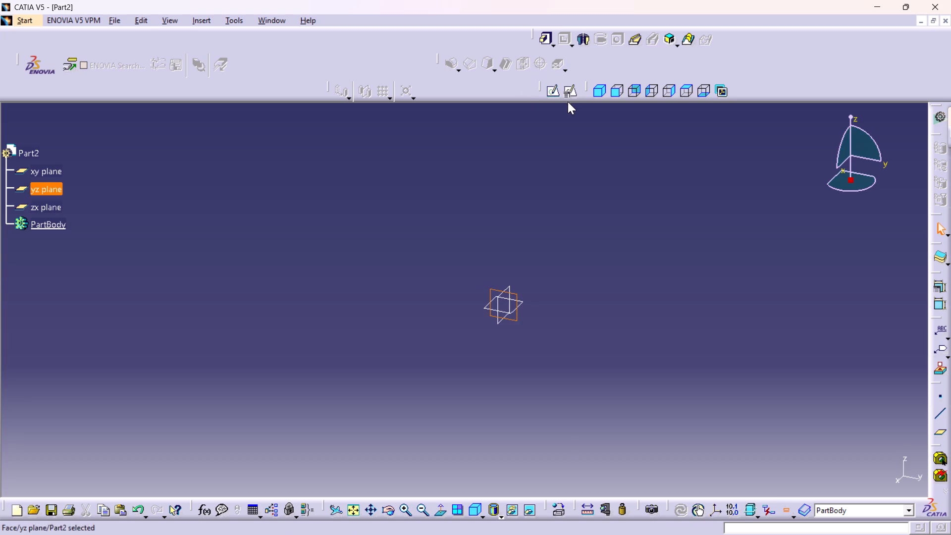
click(554, 96)
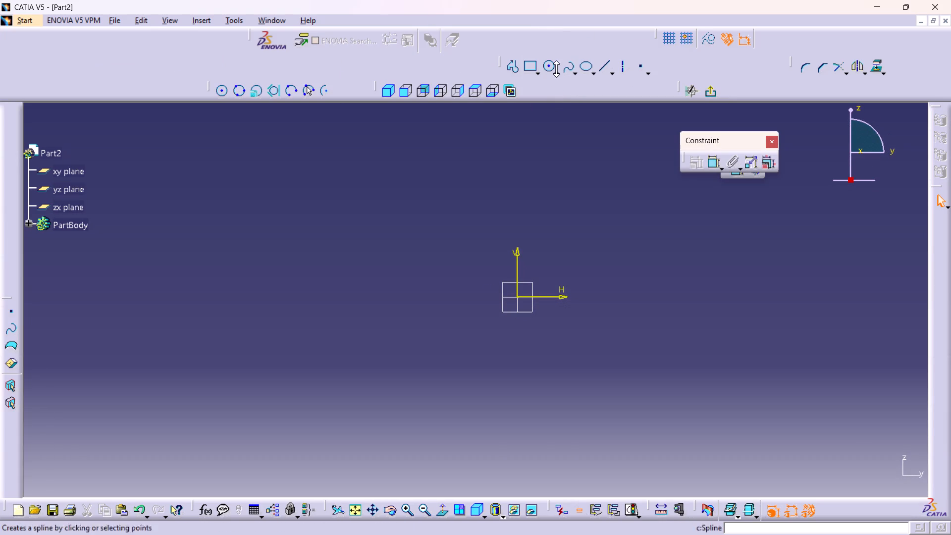
click(517, 69)
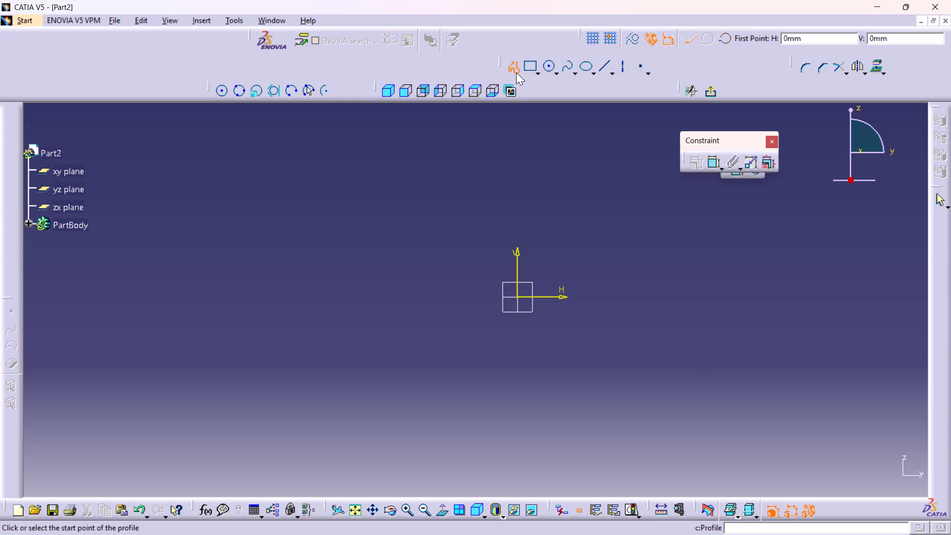
click(517, 293)
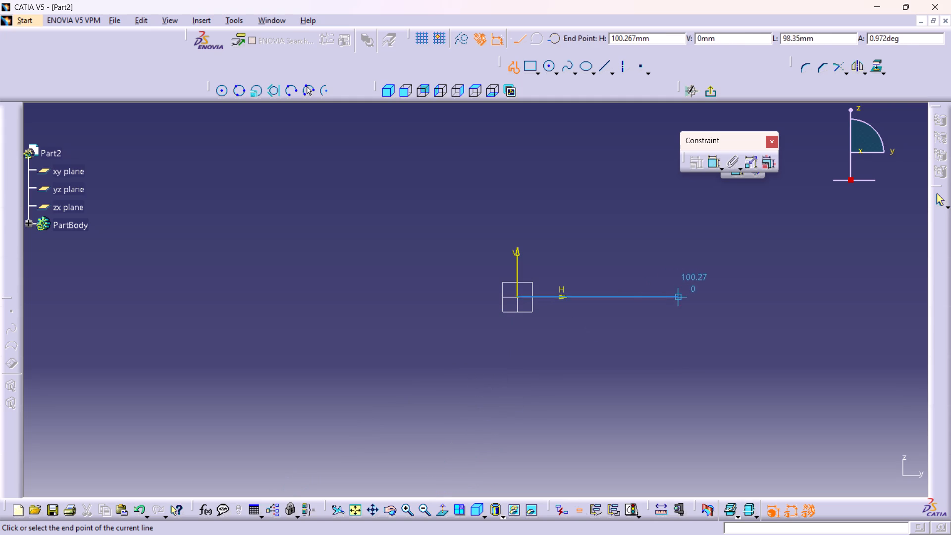
click(695, 295)
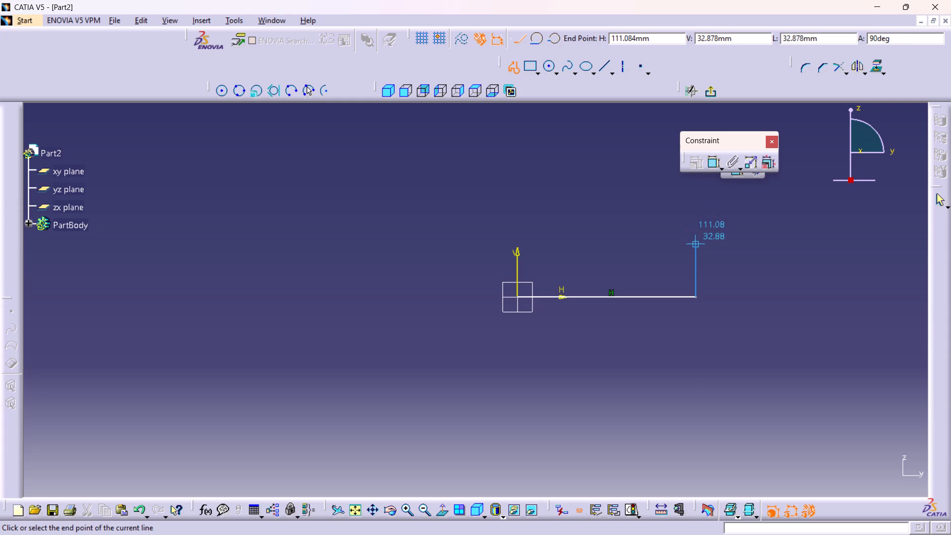
click(694, 243)
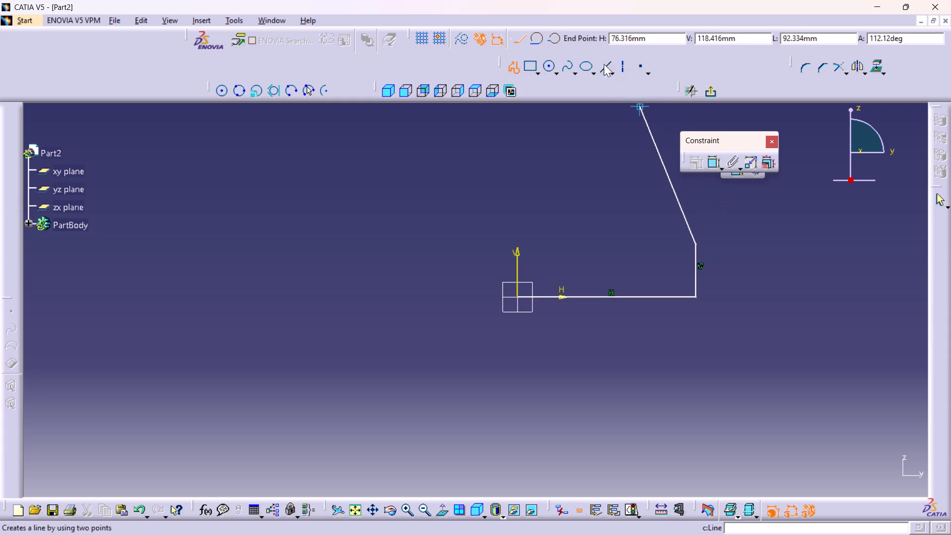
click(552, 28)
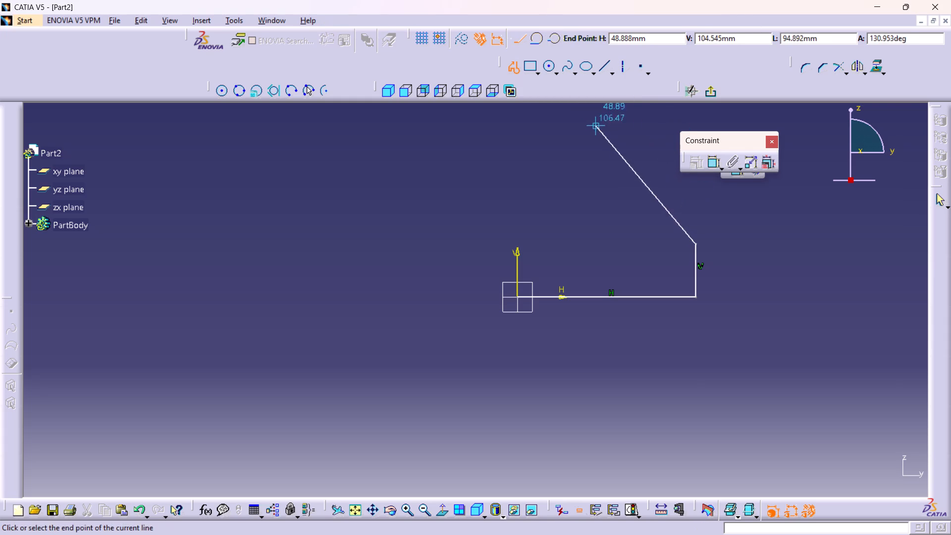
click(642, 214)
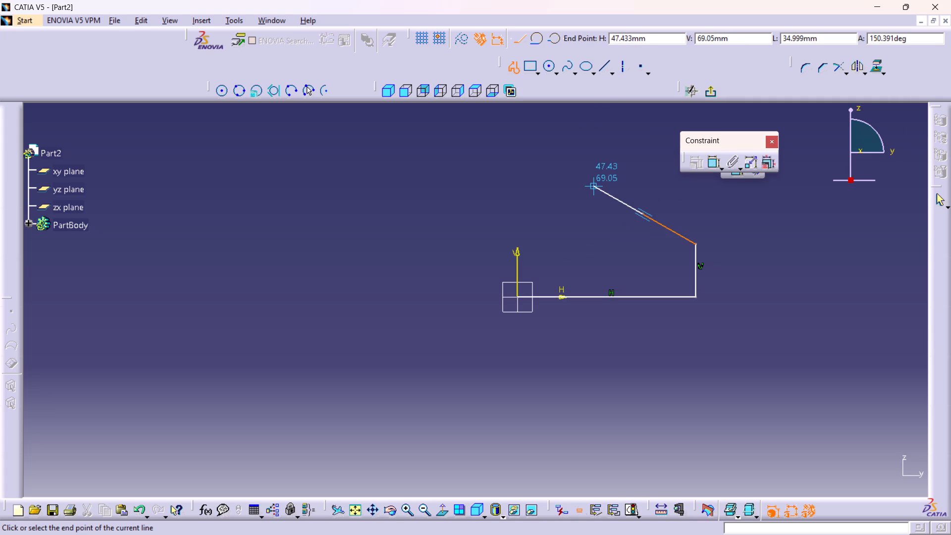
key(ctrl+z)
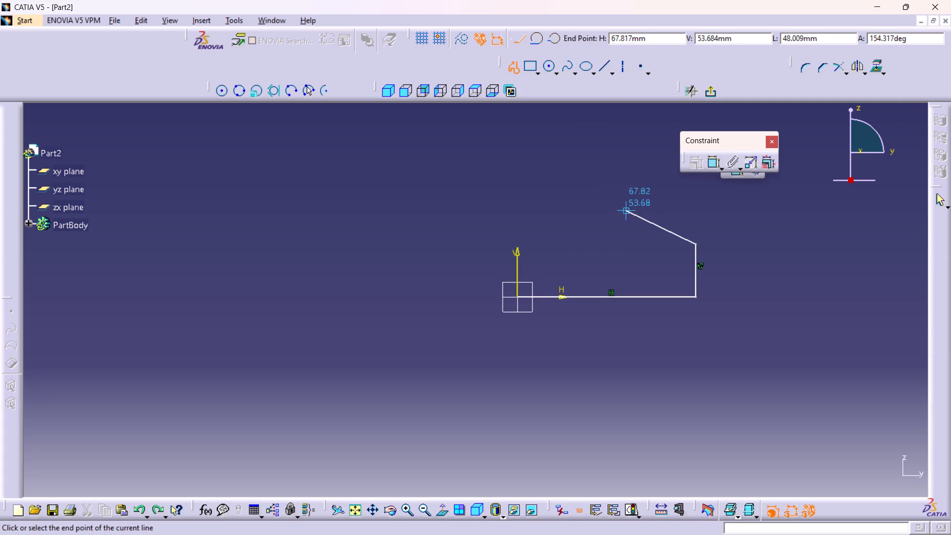
Complete the profile with an upward three-point arc, a vertical line about 21 mm down, and a horizontal line to the V axis, closing at the origin.
click(554, 41)
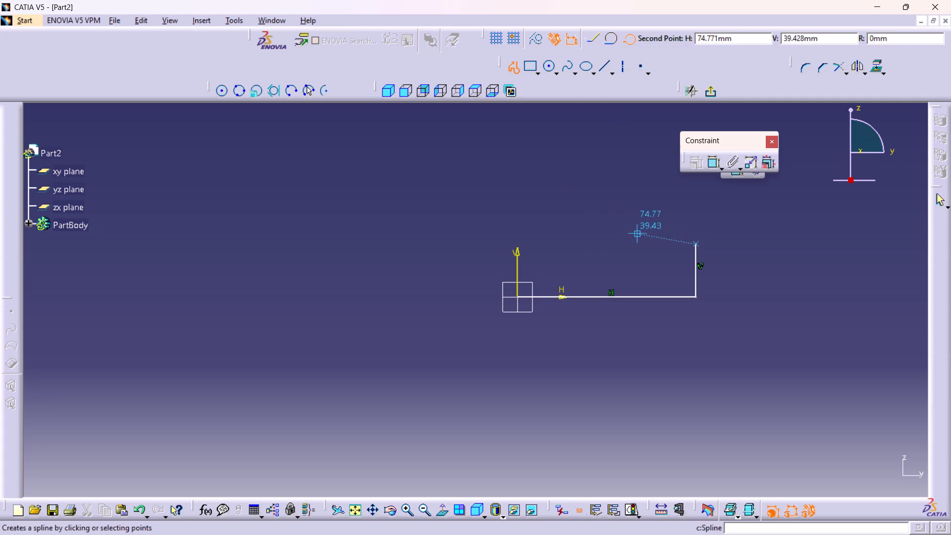
click(645, 229)
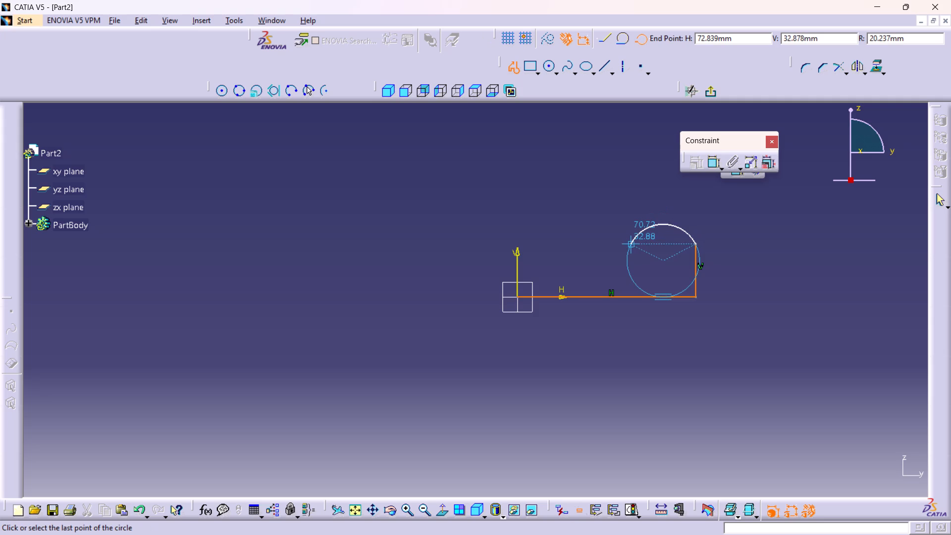
click(639, 234)
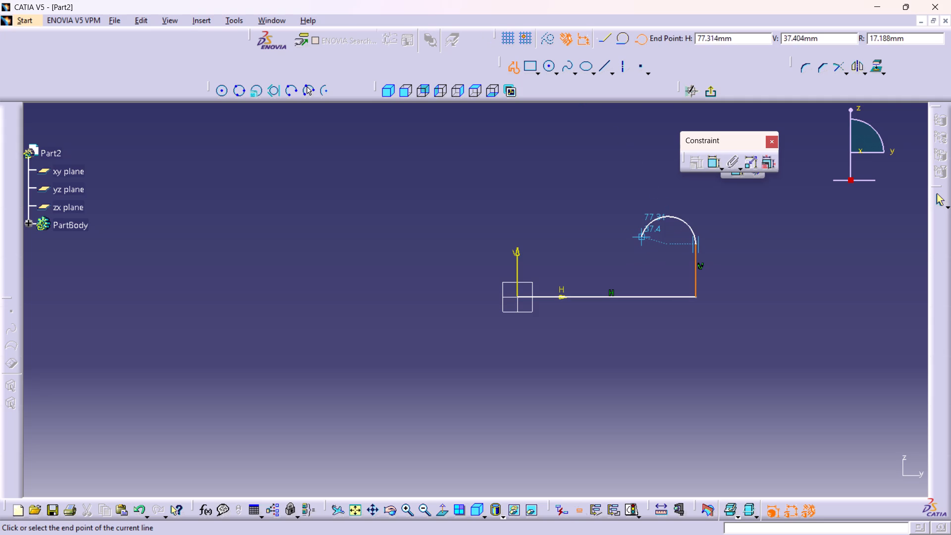
click(641, 270)
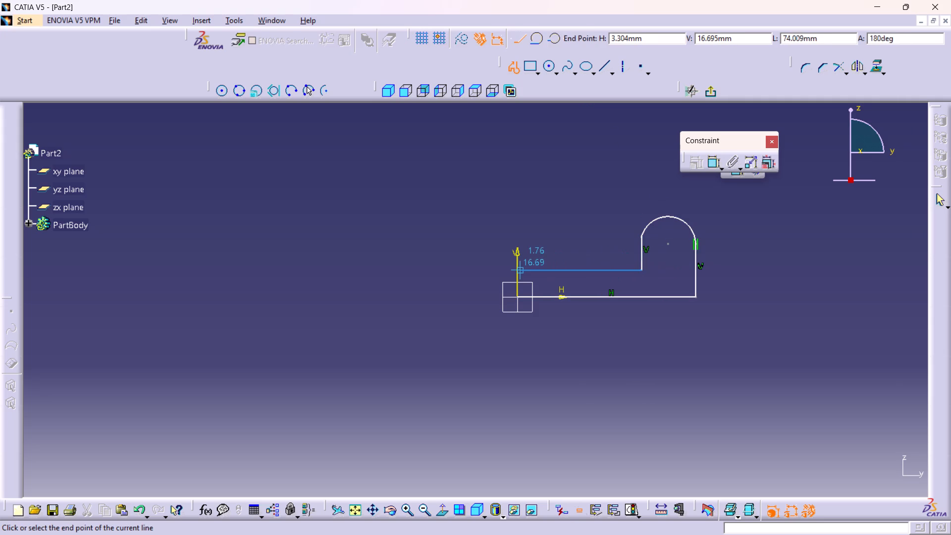
click(515, 268)
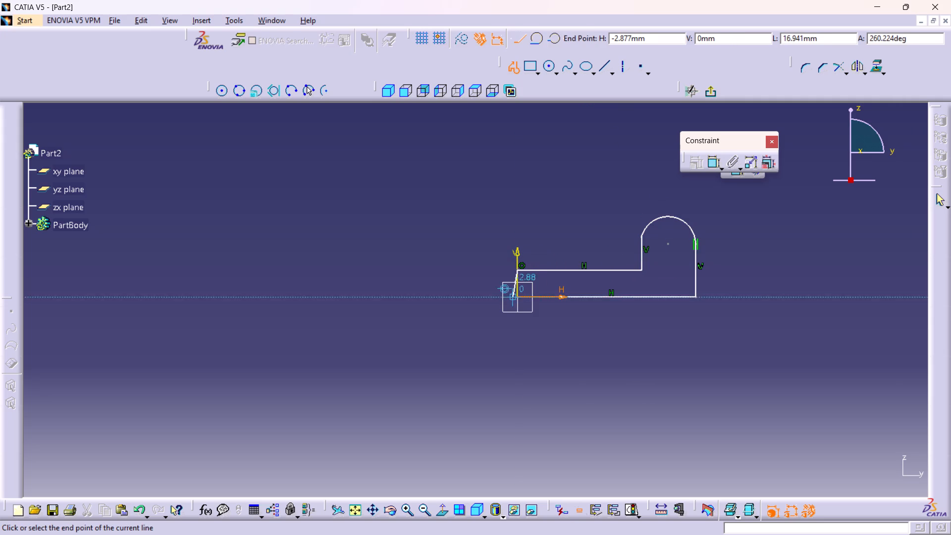
click(519, 295)
middle_drag(790, 256, 744, 274)
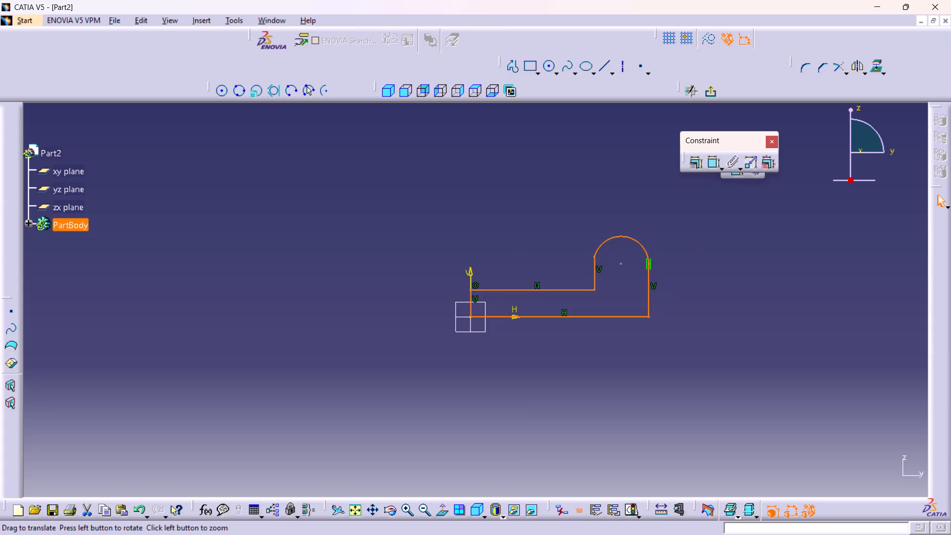
click(730, 288)
Start the Constraint command in repeat mode for dimensioning the closed profile.
middle_drag(722, 263, 704, 235)
double_click(712, 162)
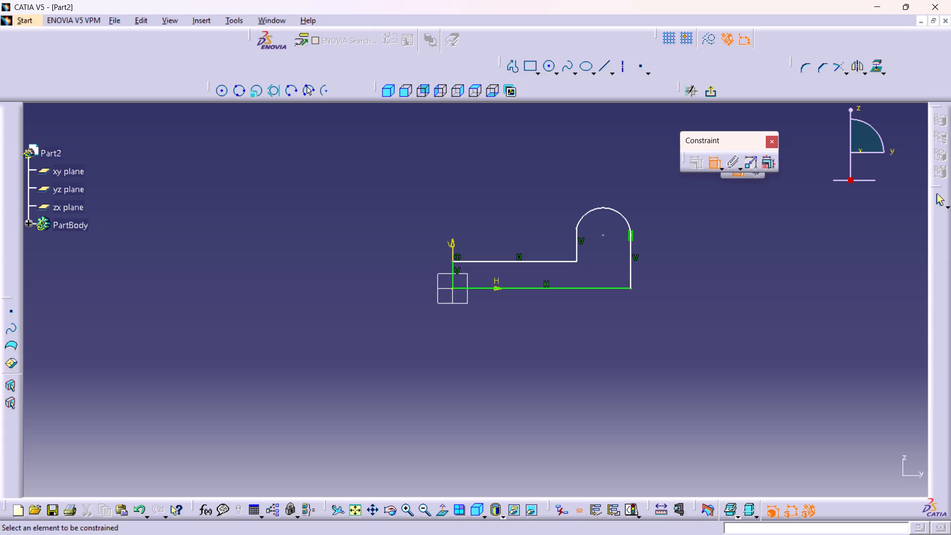
middle_drag(543, 236, 546, 280)
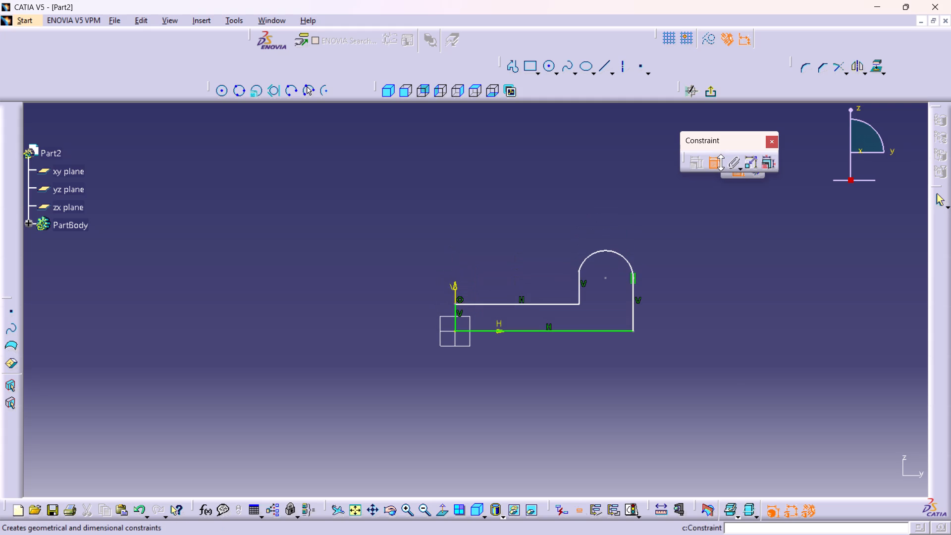
double_click(711, 163)
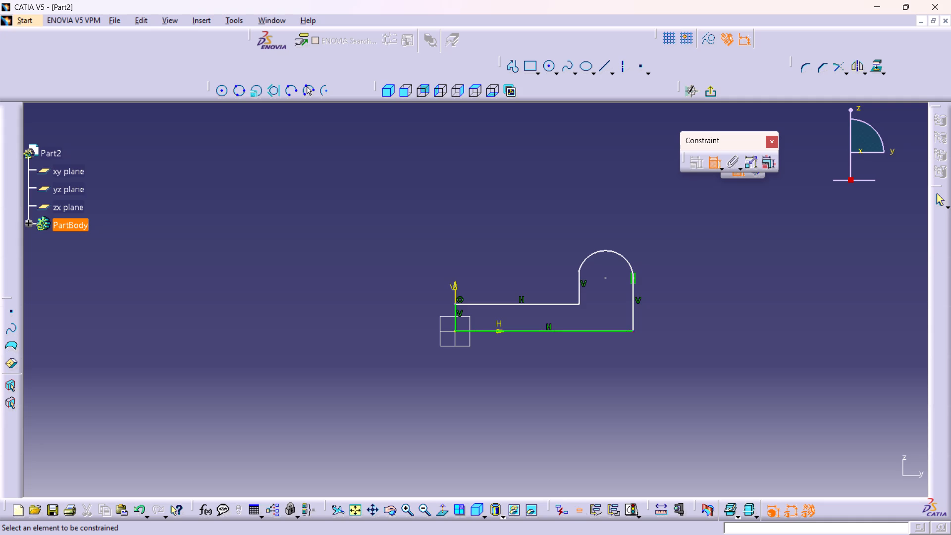
middle_drag(657, 311, 611, 313)
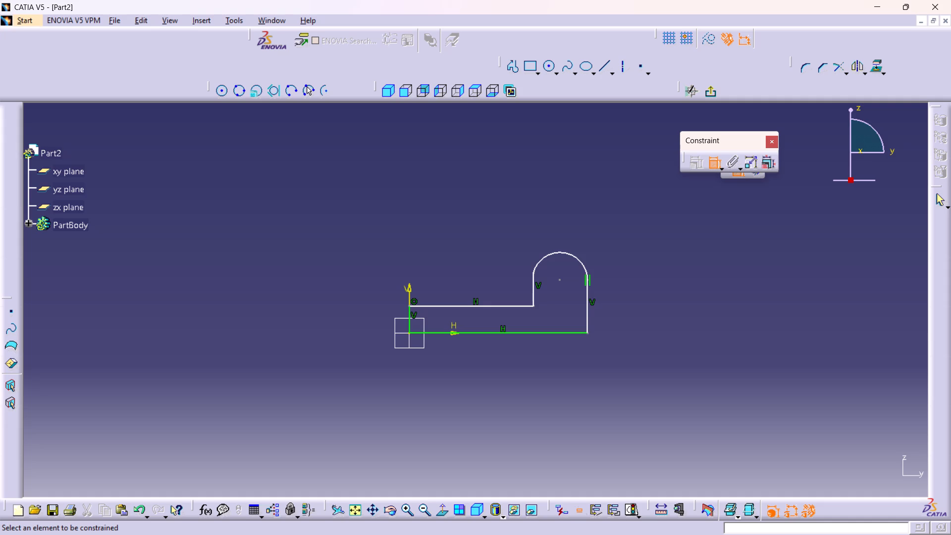
drag(608, 225, 341, 388)
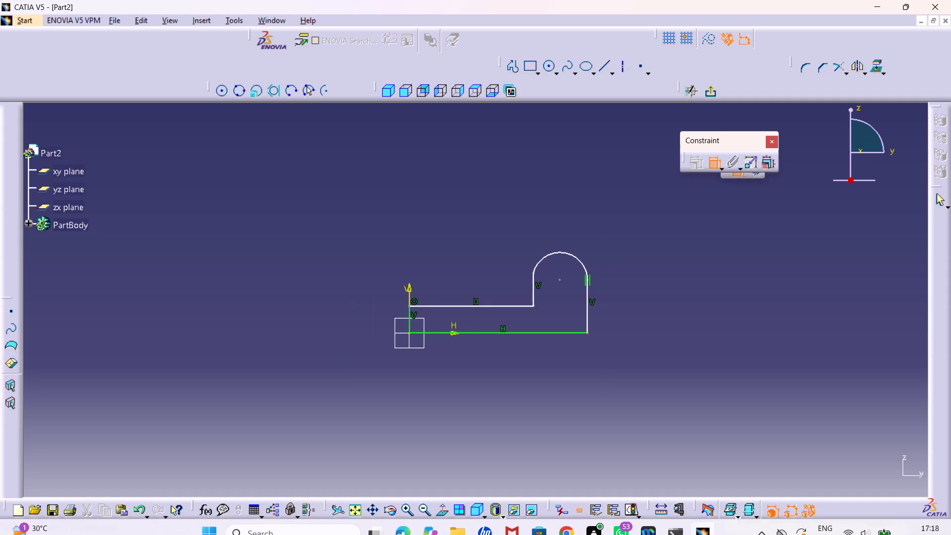
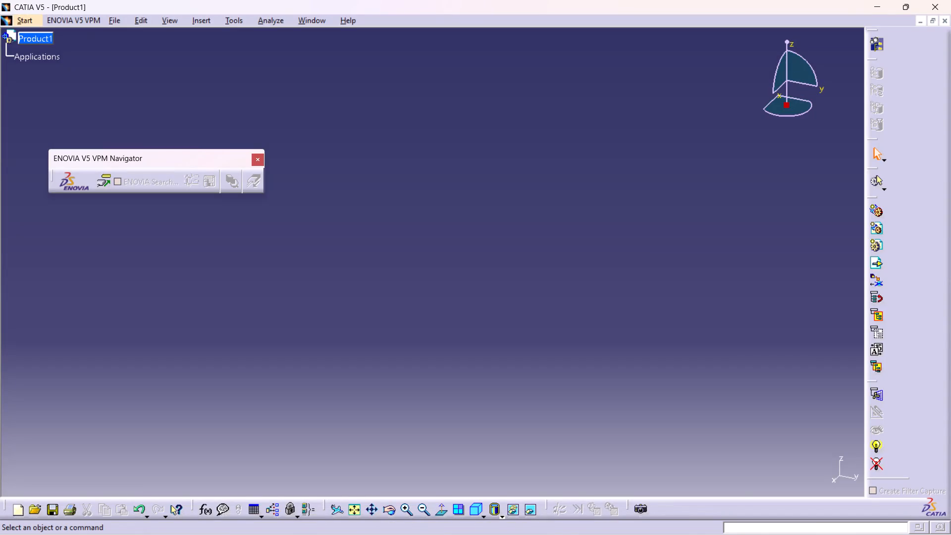
Open the saved B3 part file from the CATIA folder.
click(38, 508)
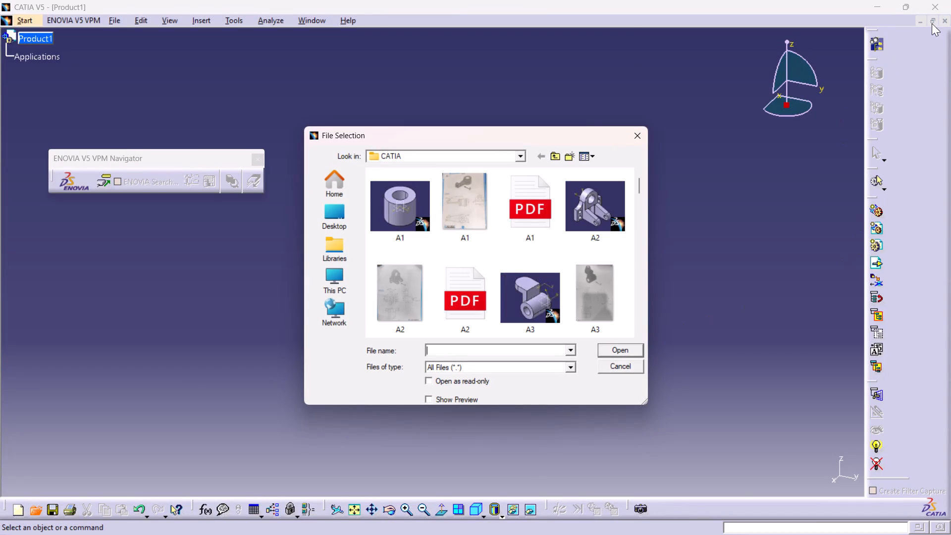
scroll(417, 205, down, 3)
scroll(439, 245, down, 3)
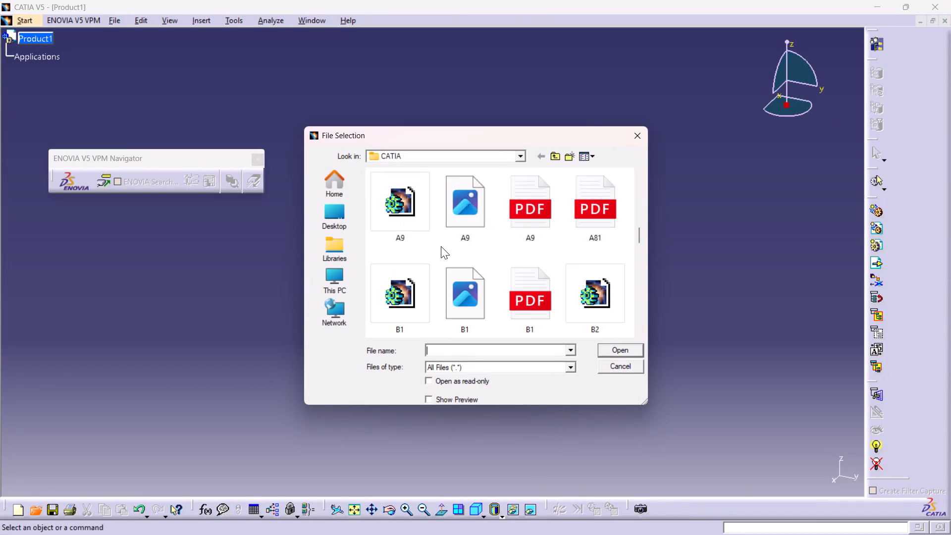
scroll(454, 246, down, 2)
scroll(439, 230, up, 1)
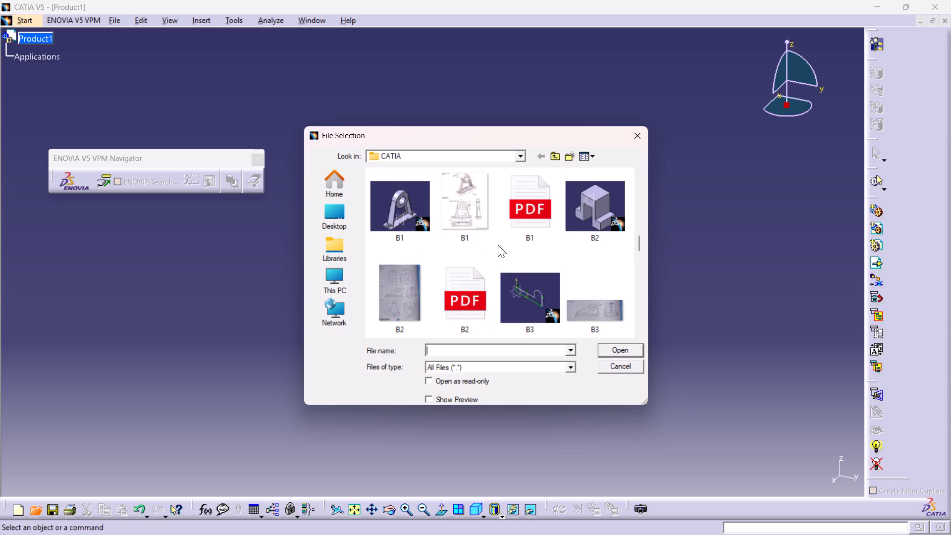
scroll(498, 245, up, 1)
scroll(543, 237, down, 2)
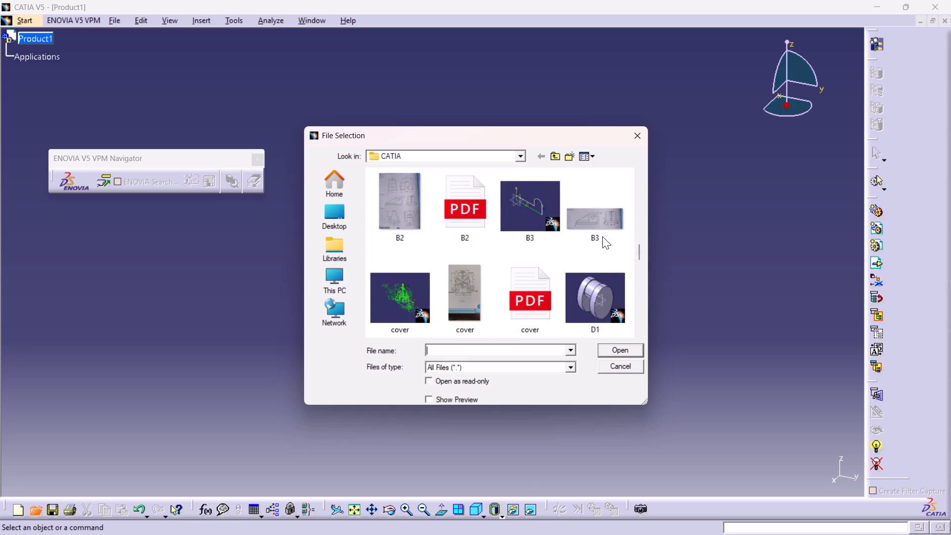
scroll(611, 226, up, 1)
scroll(603, 242, down, 1)
scroll(492, 241, up, 1)
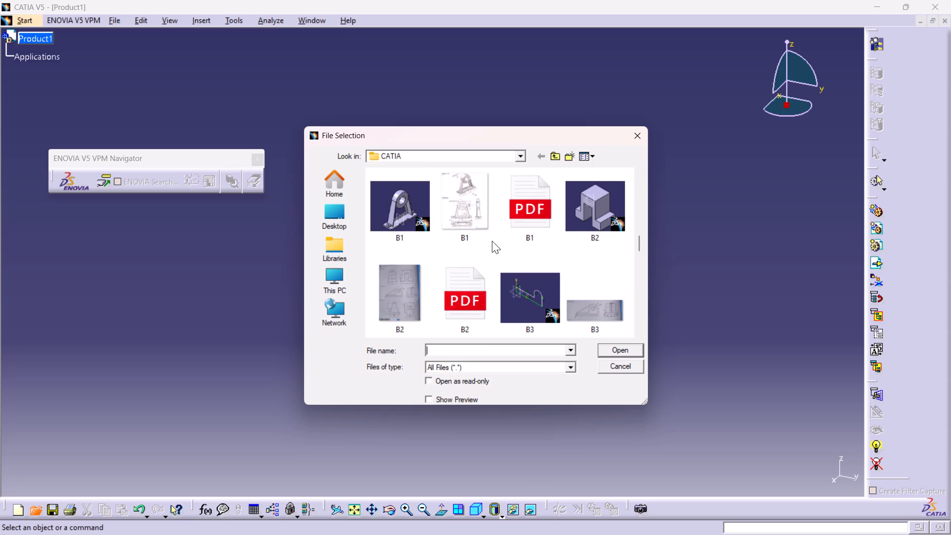
double_click(542, 303)
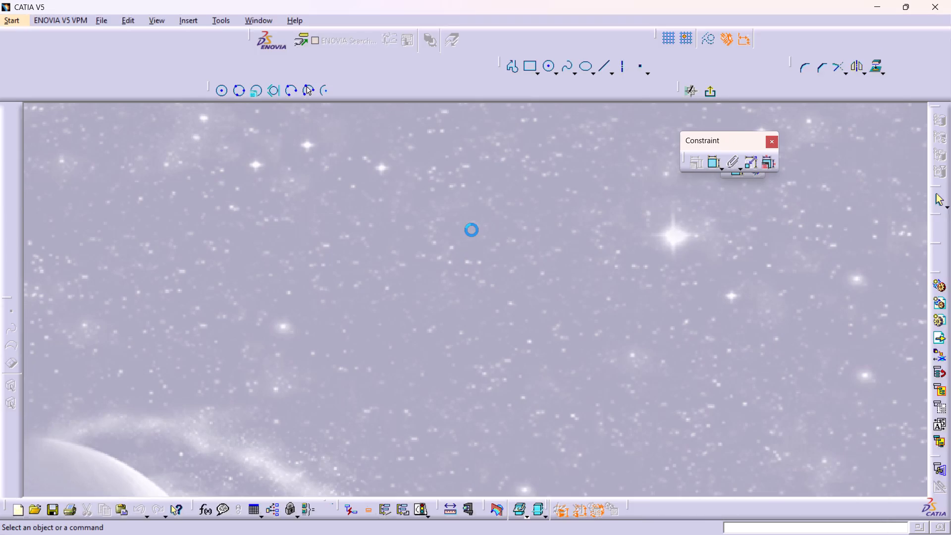
Dismiss the OneDrive backup notification and dimension the length of the profile's right vertical line.
middle_drag(490, 209, 486, 220)
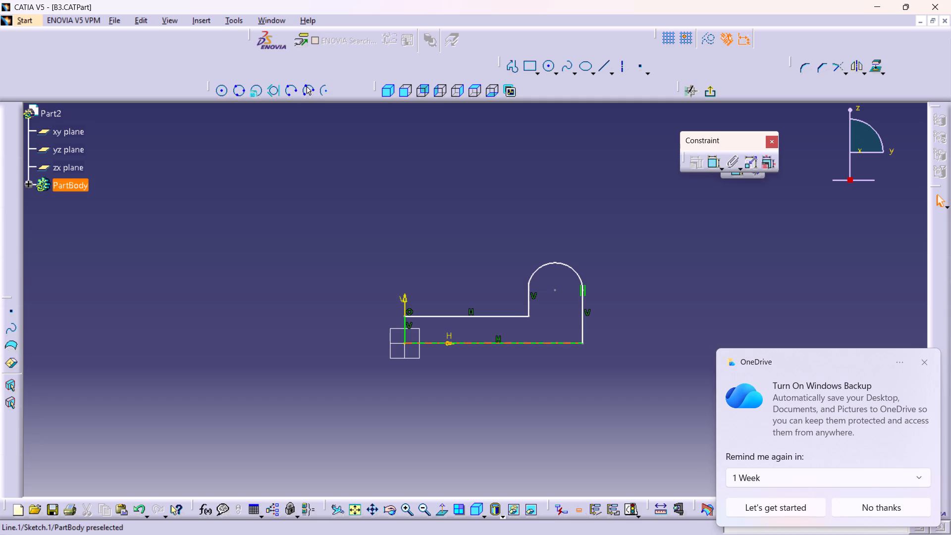
click(927, 364)
middle_drag(651, 295, 647, 308)
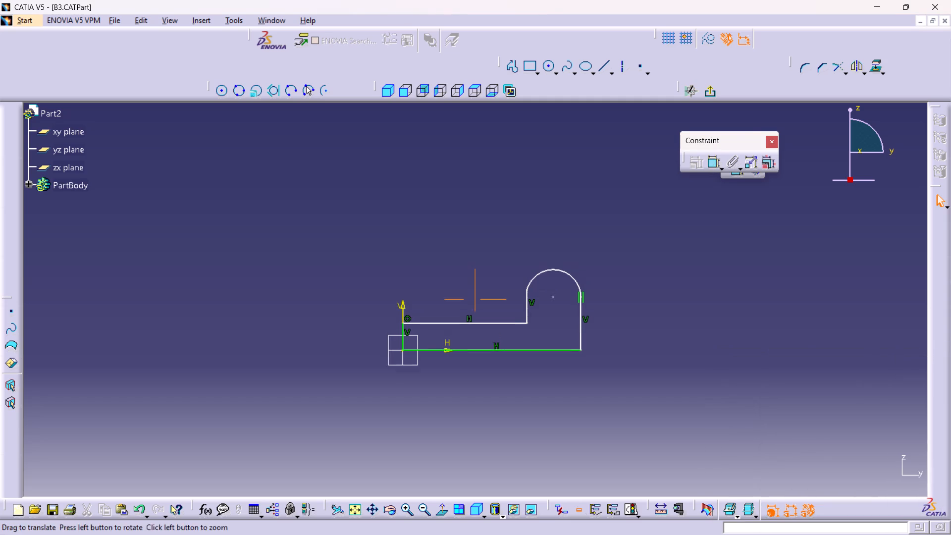
middle_drag(647, 308, 656, 294)
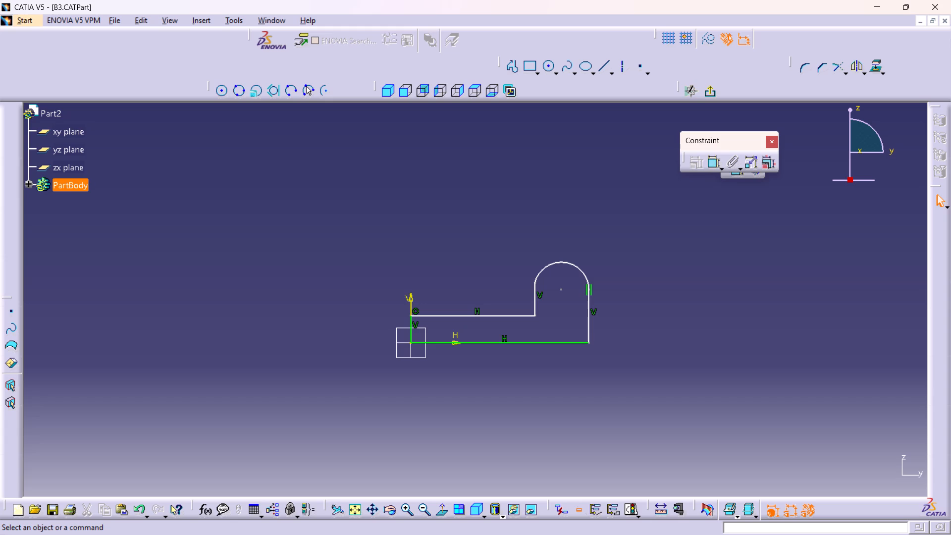
middle_click(537, 381)
click(714, 164)
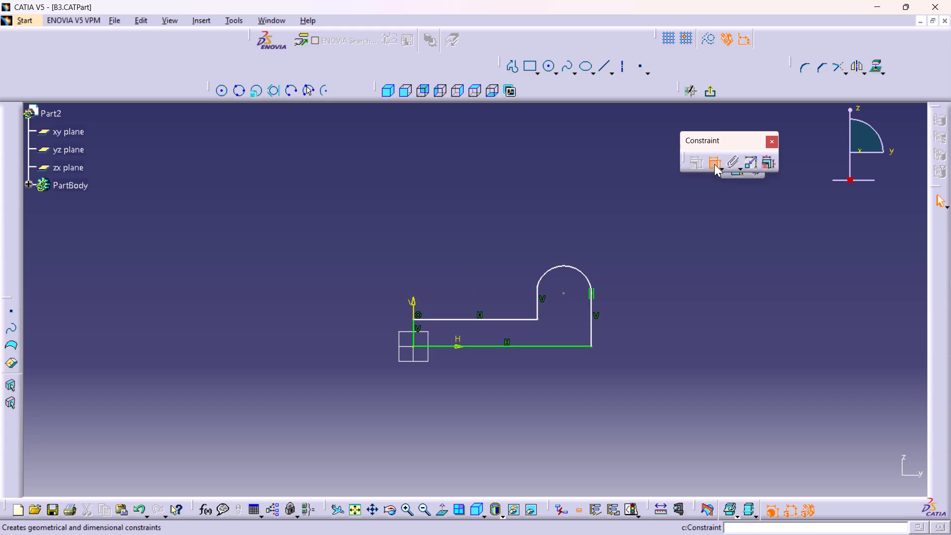
click(592, 316)
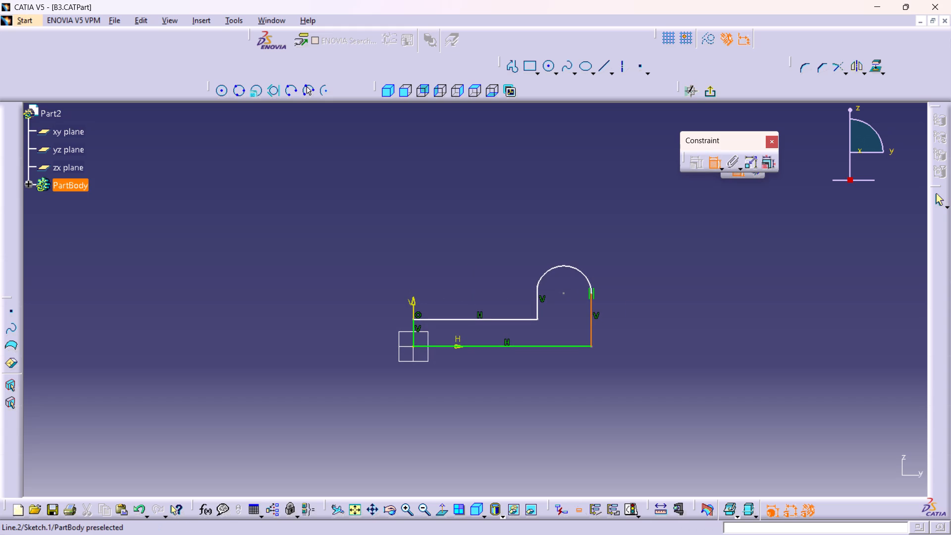
click(638, 322)
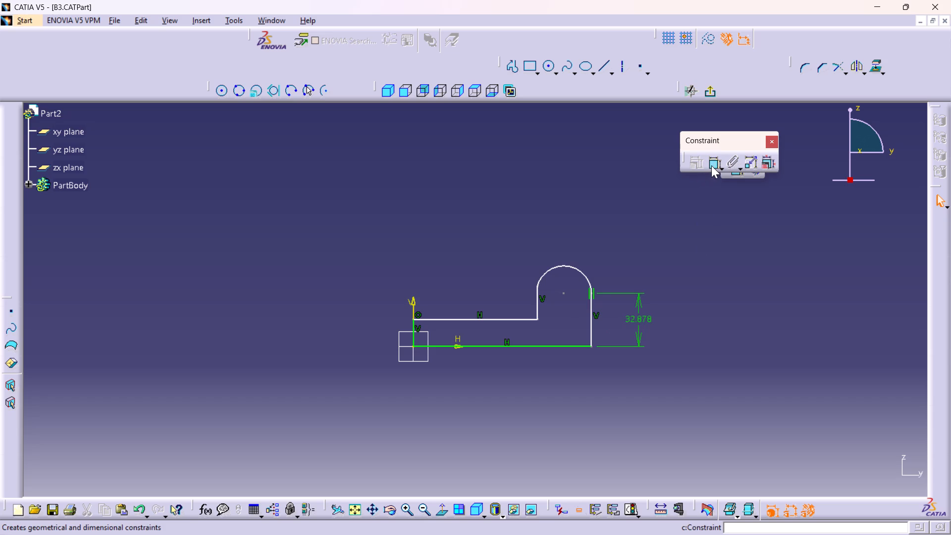
Dimension the left edge's height, the arc's radius, the inner vertical line's length and the overall width from the V axis.
double_click(713, 164)
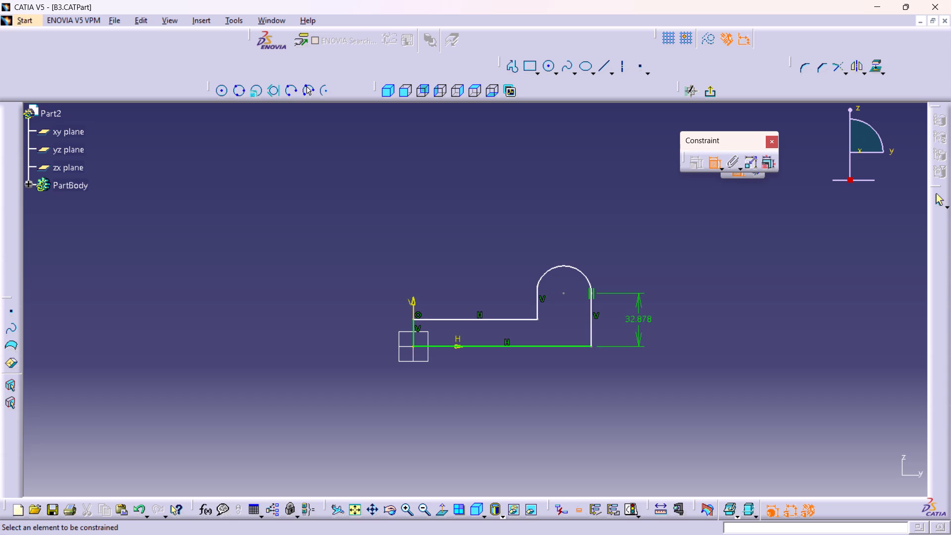
click(412, 323)
click(280, 338)
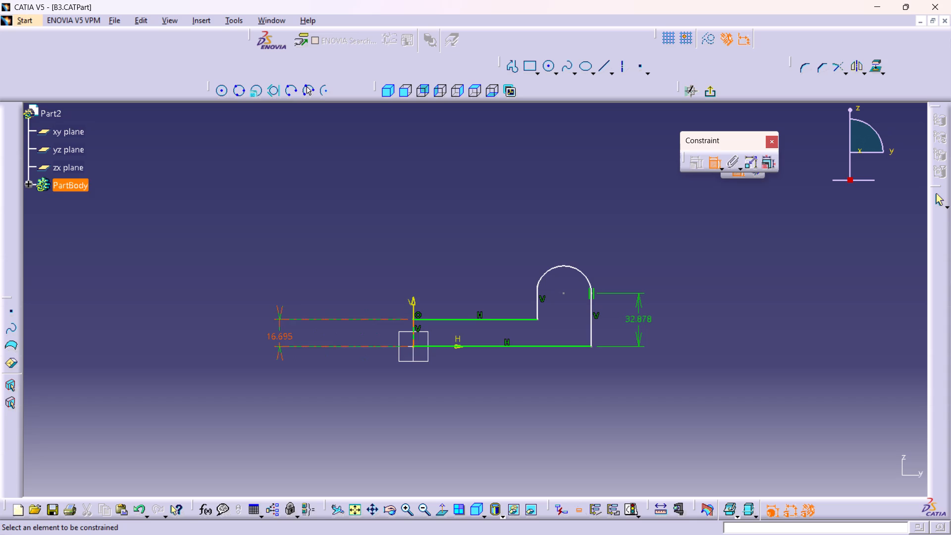
click(578, 268)
click(609, 235)
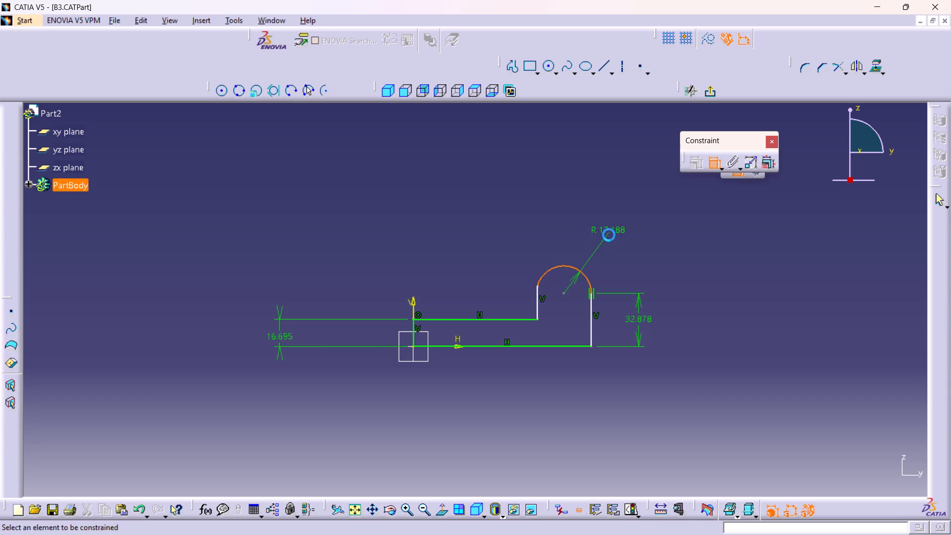
click(536, 295)
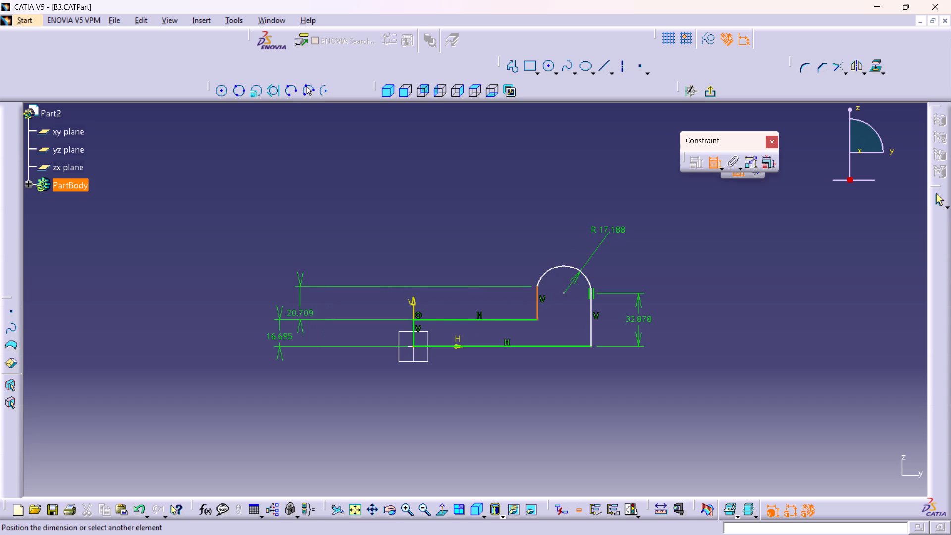
click(225, 320)
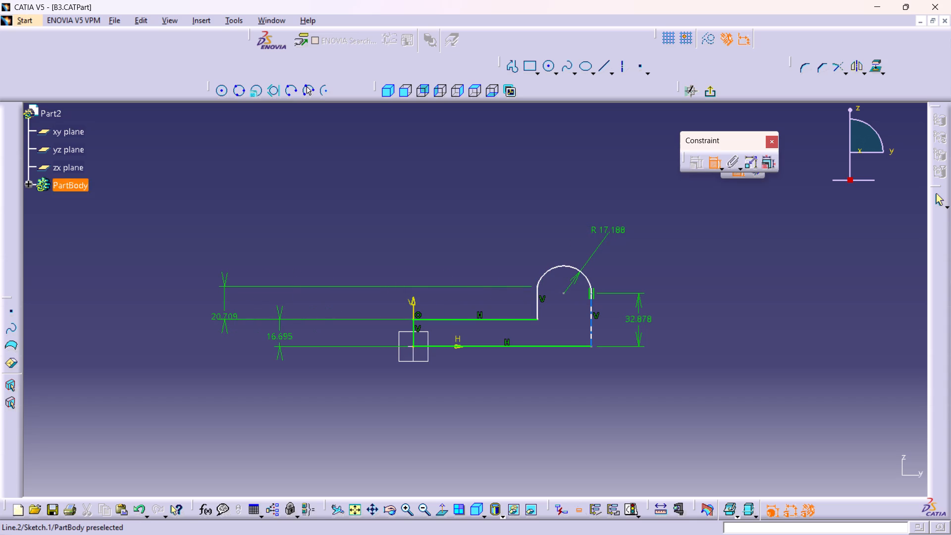
click(593, 330)
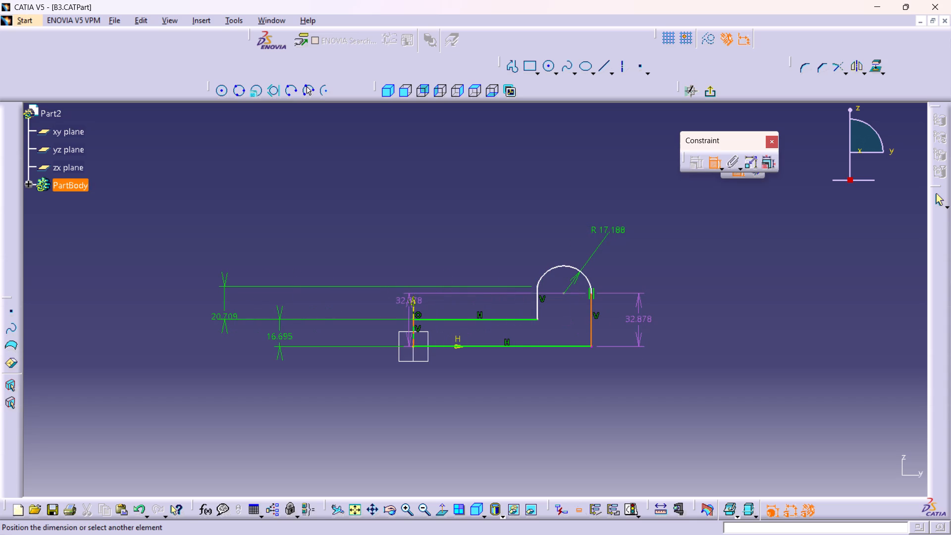
click(414, 301)
click(500, 201)
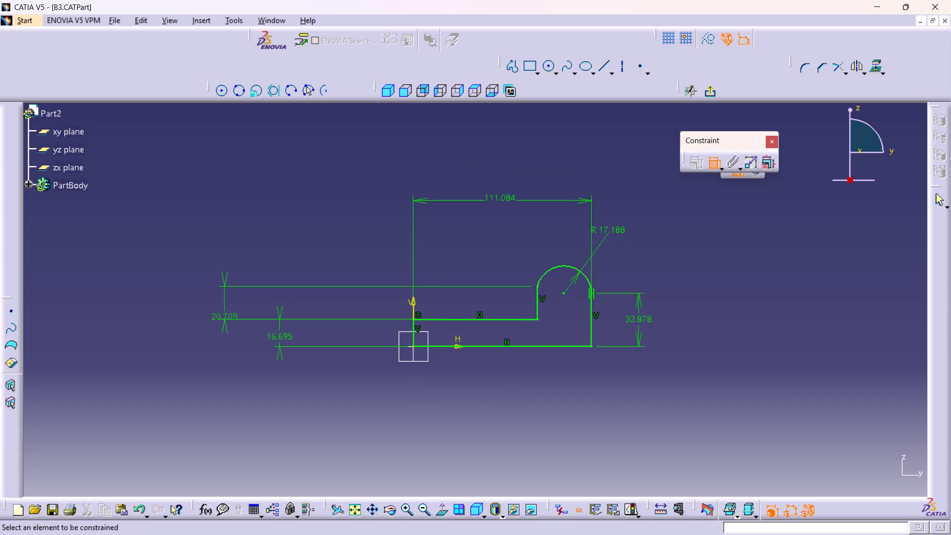
Sketch a circle about 19.6 mm in diameter, centred on the arc's centre point.
middle_drag(728, 244, 715, 274)
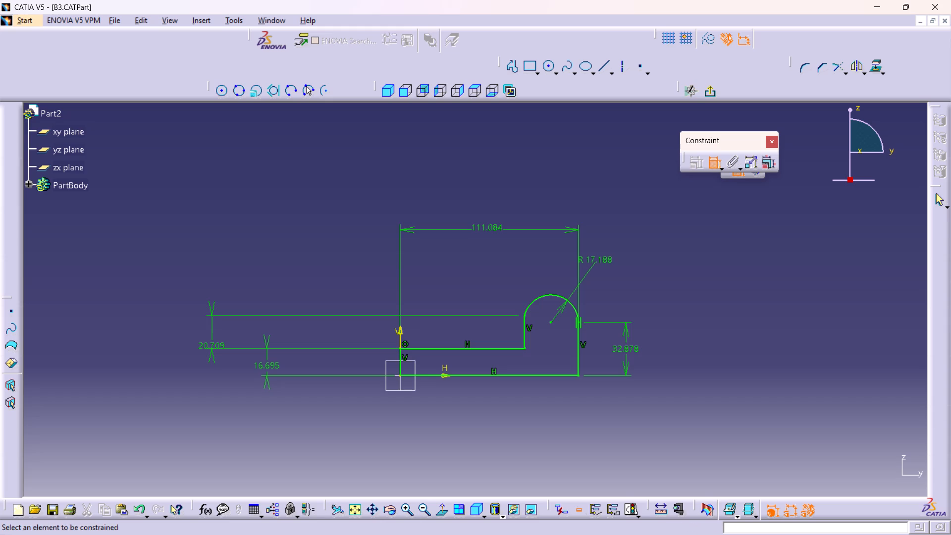
middle_drag(728, 285, 685, 289)
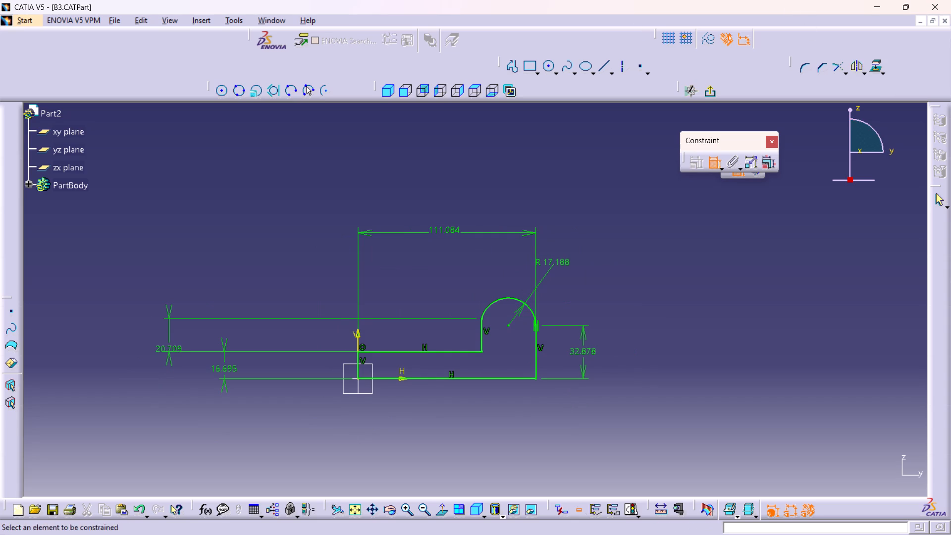
click(551, 66)
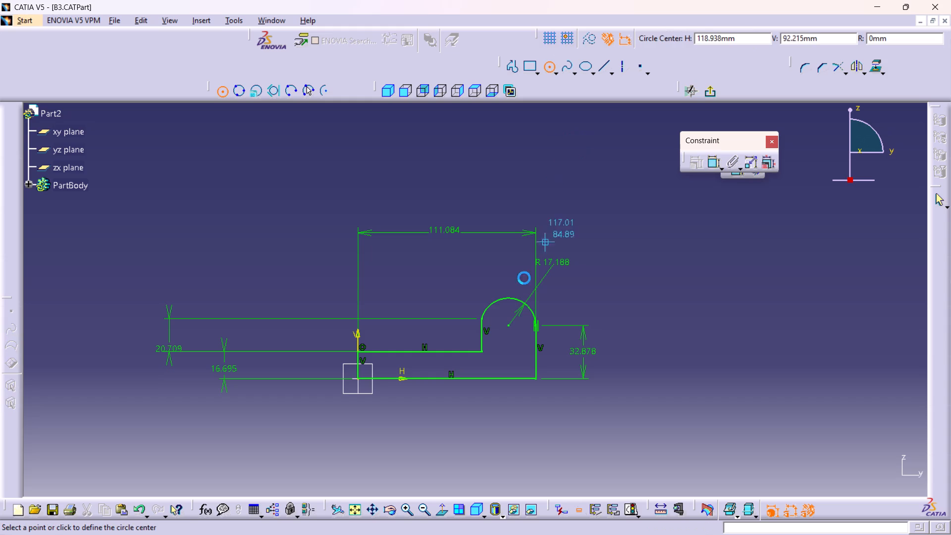
click(508, 323)
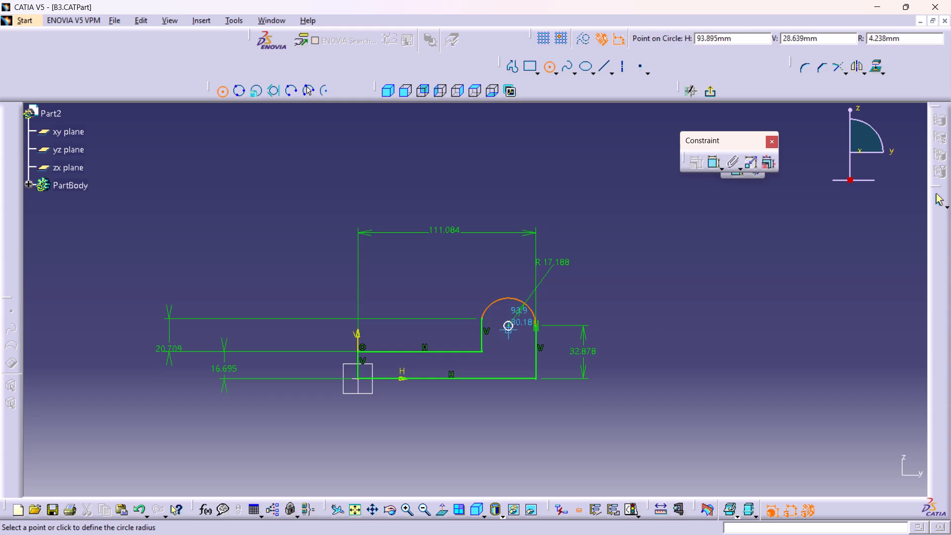
click(520, 336)
Dimension the new circle's diameter and set it to 30 mm.
click(714, 160)
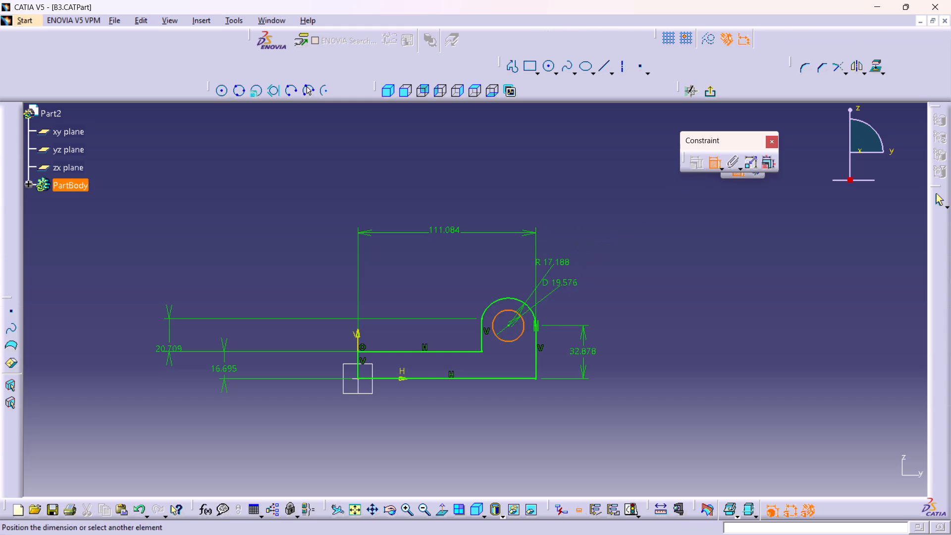
click(598, 298)
double_click(596, 289)
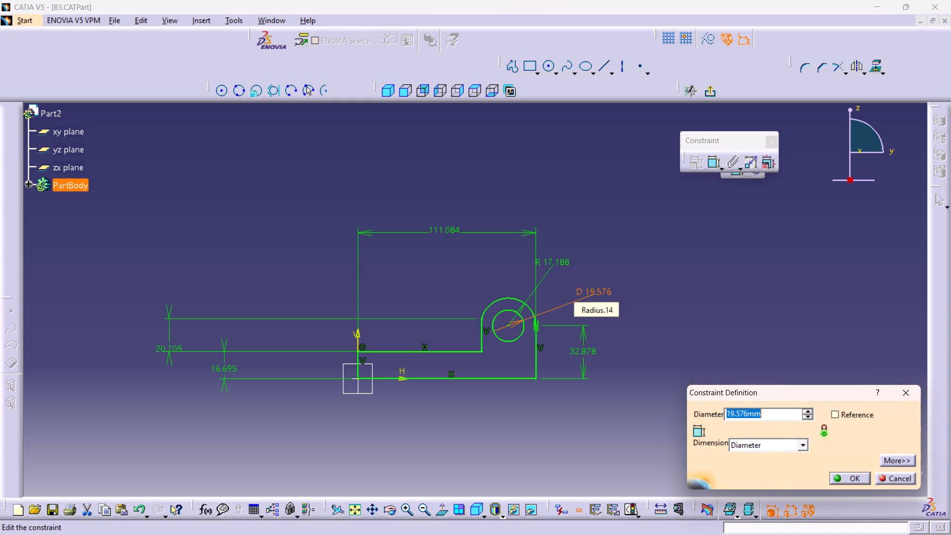
text(30)
key(Return)
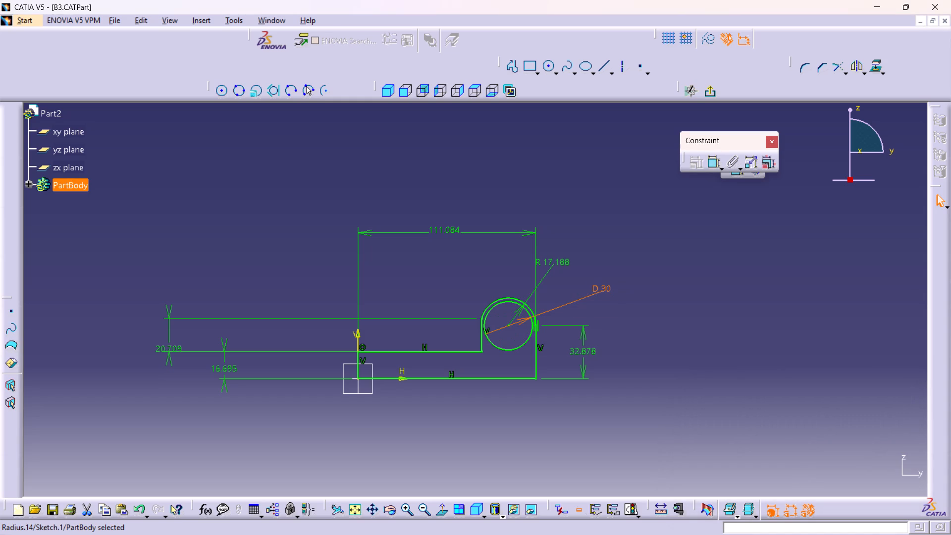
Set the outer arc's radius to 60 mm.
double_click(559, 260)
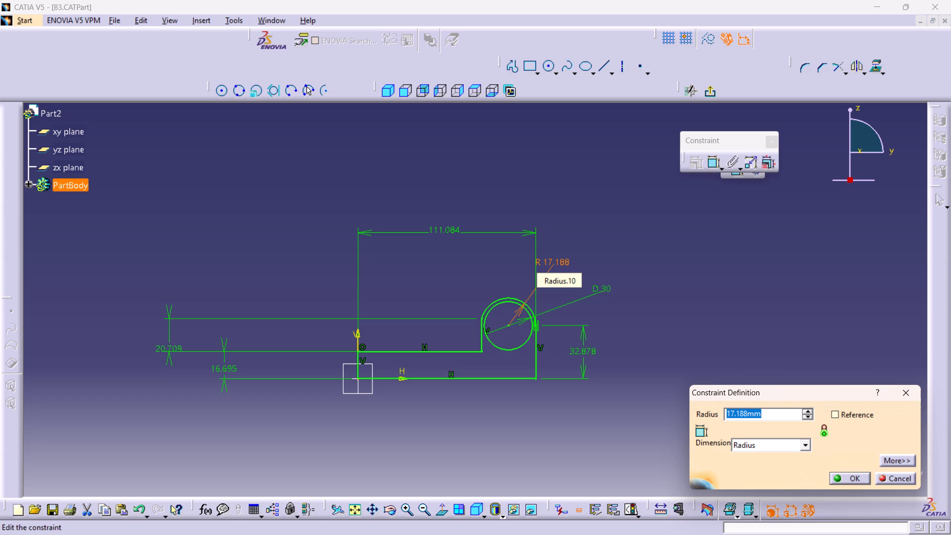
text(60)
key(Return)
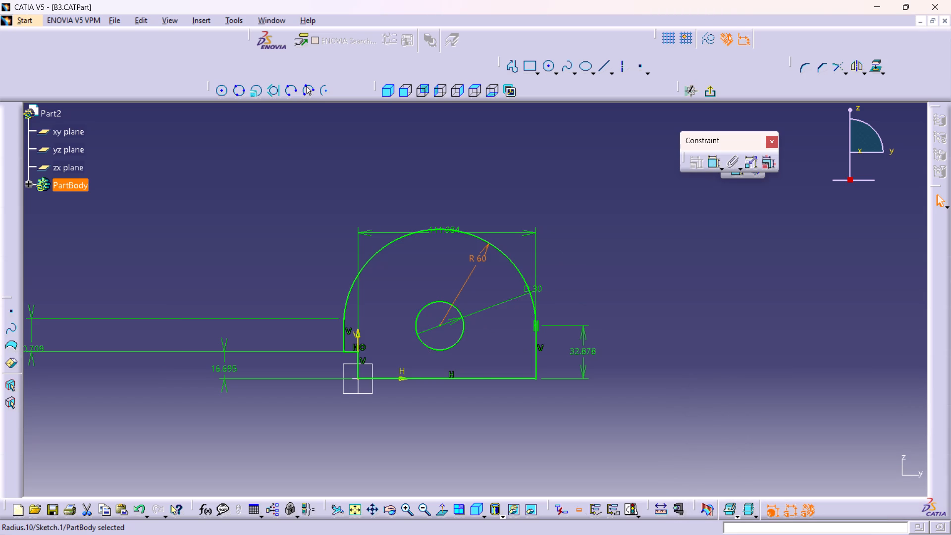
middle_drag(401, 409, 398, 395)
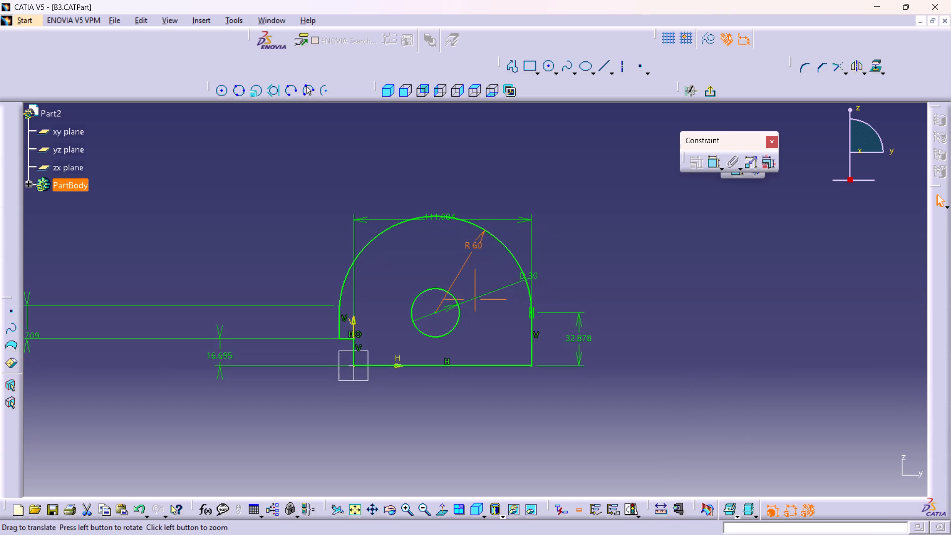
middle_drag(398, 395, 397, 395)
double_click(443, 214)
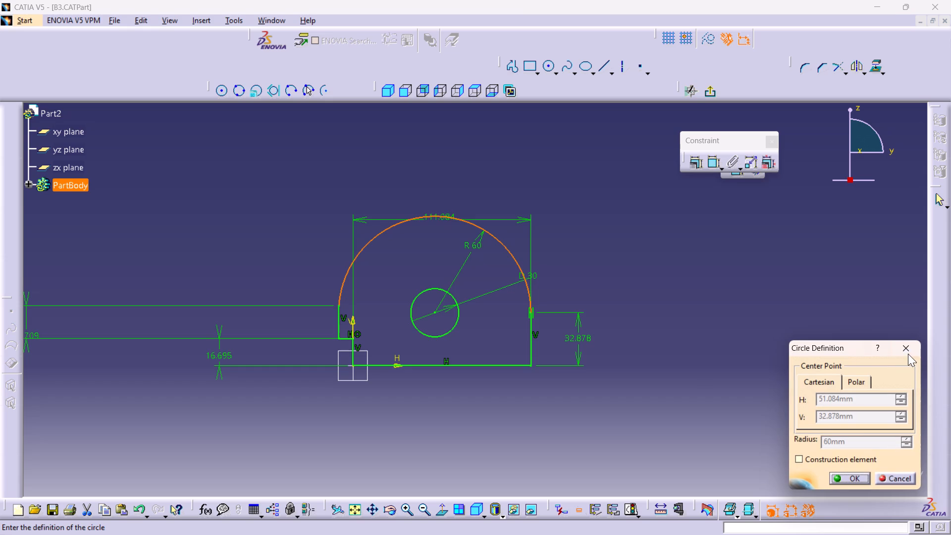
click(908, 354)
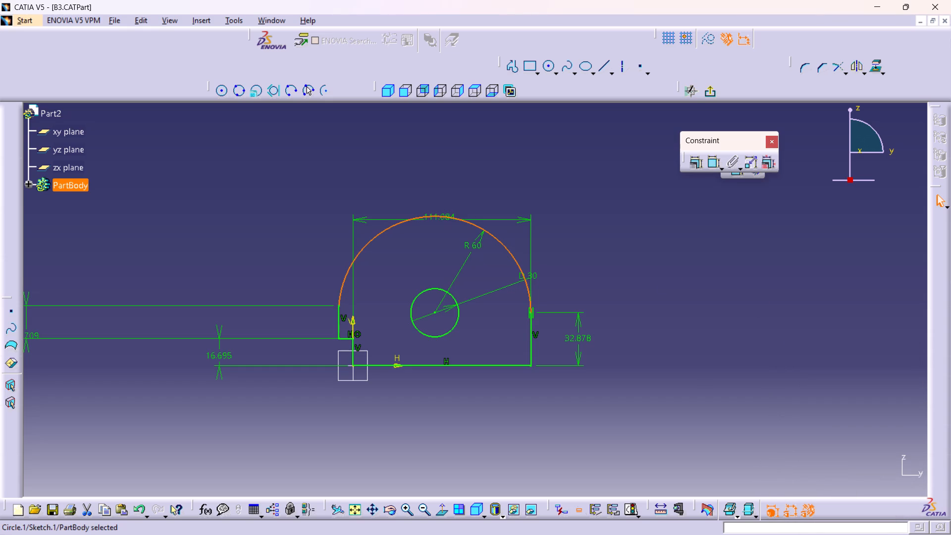
Set the outer arc's radius to 30 mm.
double_click(470, 245)
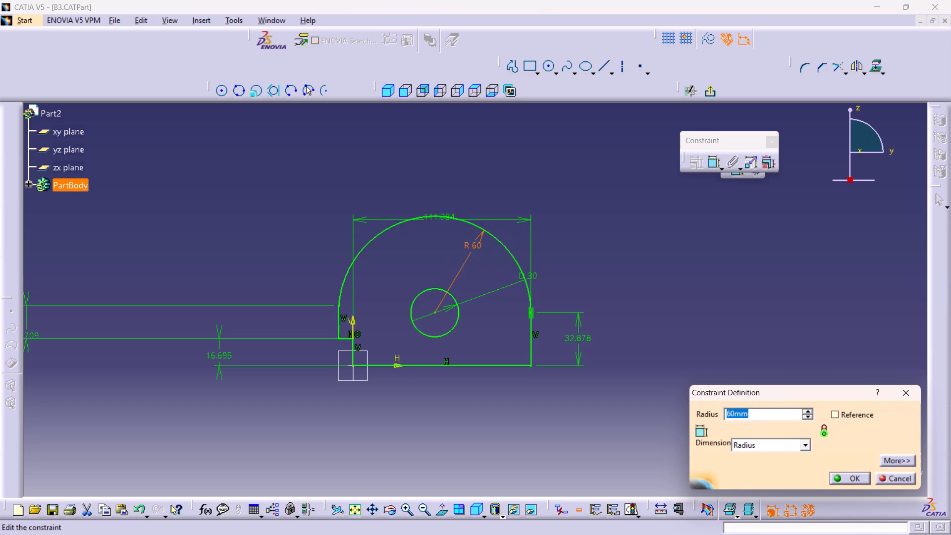
text(30)
key(Return)
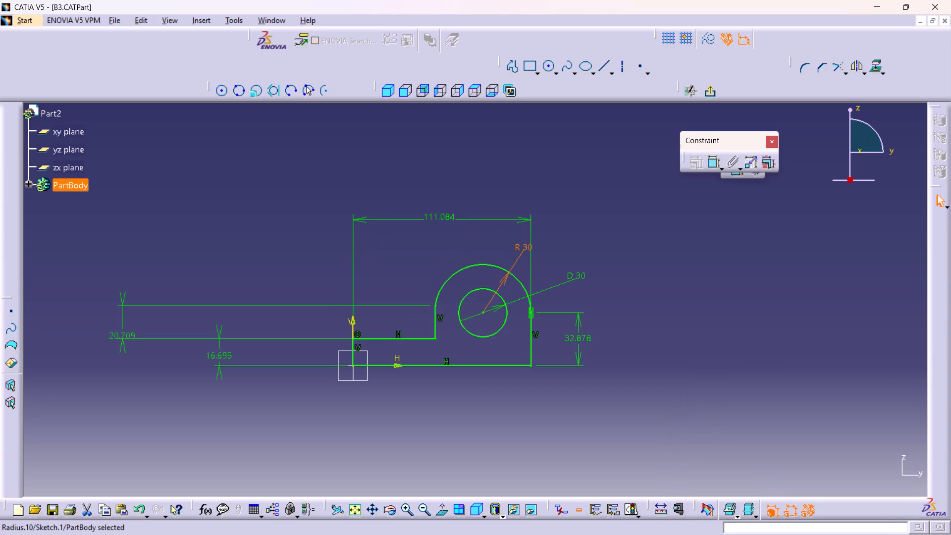
click(457, 236)
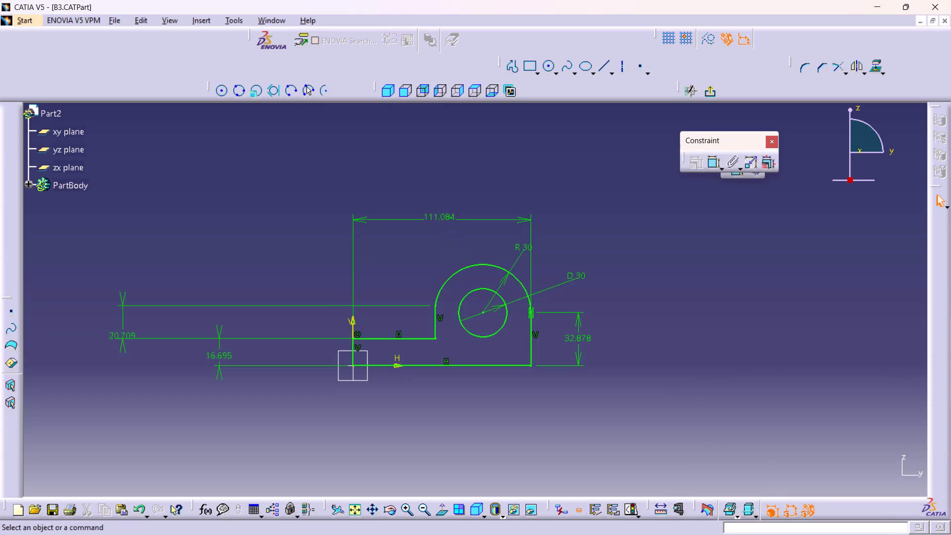
Set the height of the profile's low base section to 12 mm.
double_click(218, 358)
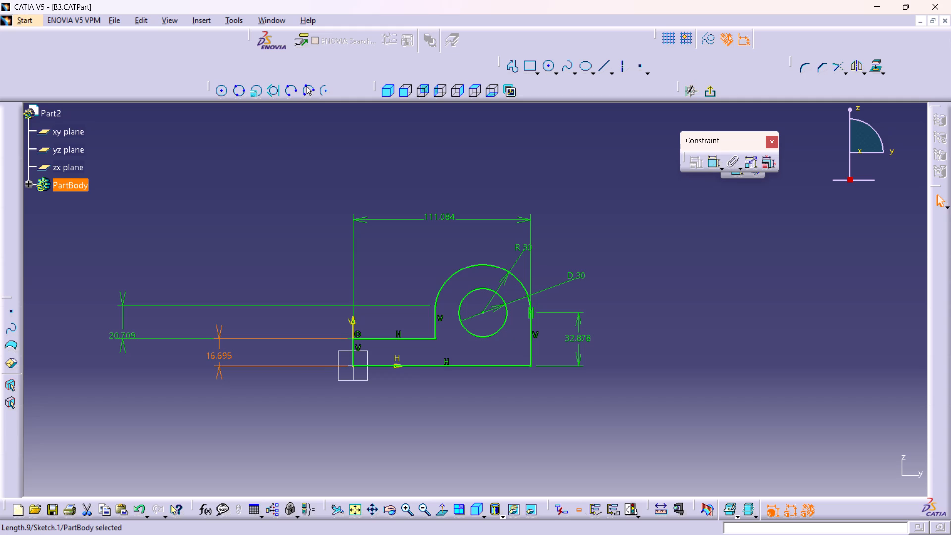
double_click(219, 356)
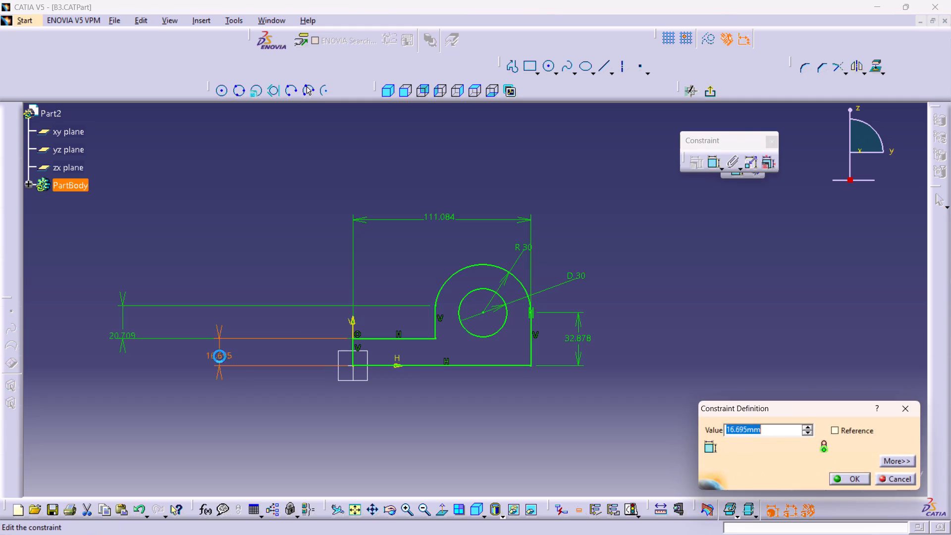
text(12)
key(Return)
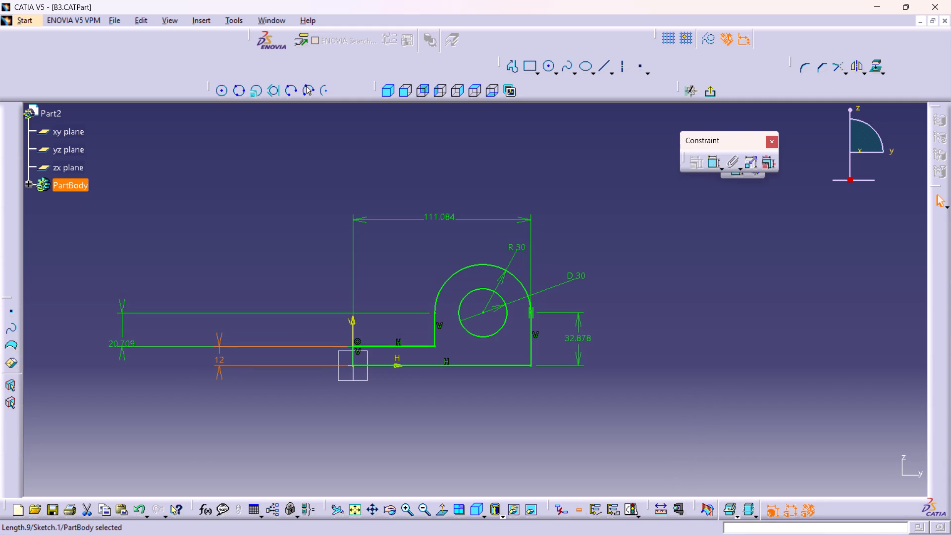
click(278, 432)
Delete the height dimension on the tall outer vertical edge, between the bottom edge and the arc.
middle_drag(385, 429, 366, 445)
scroll(381, 434, up, 1)
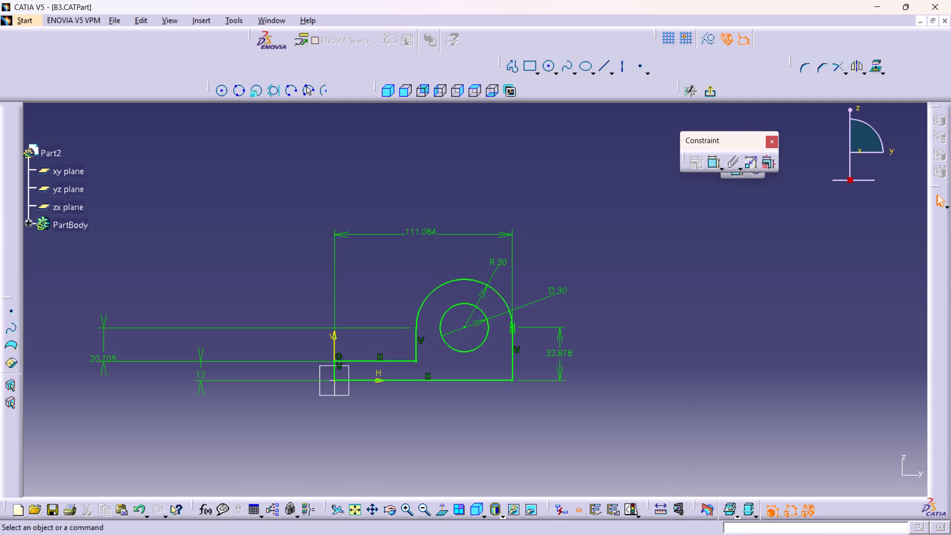
middle_drag(368, 442, 375, 428)
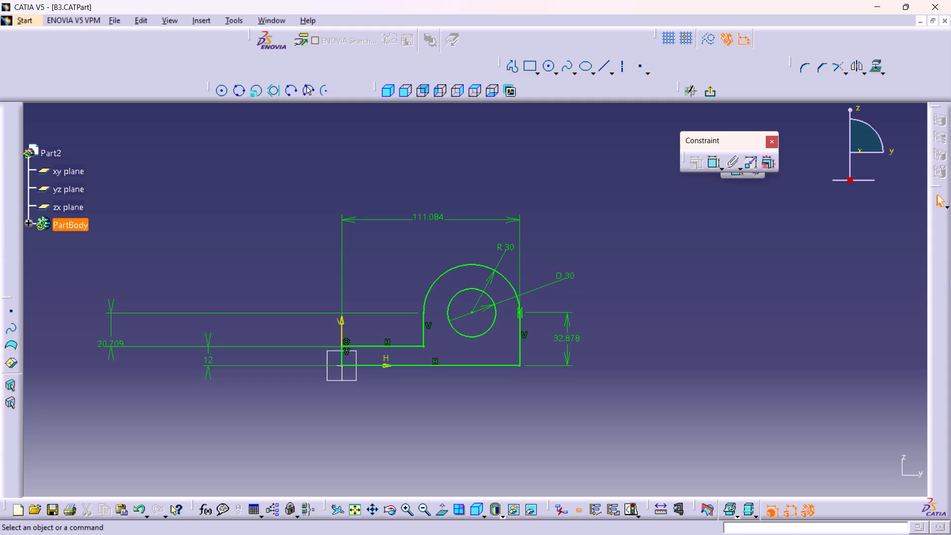
click(573, 338)
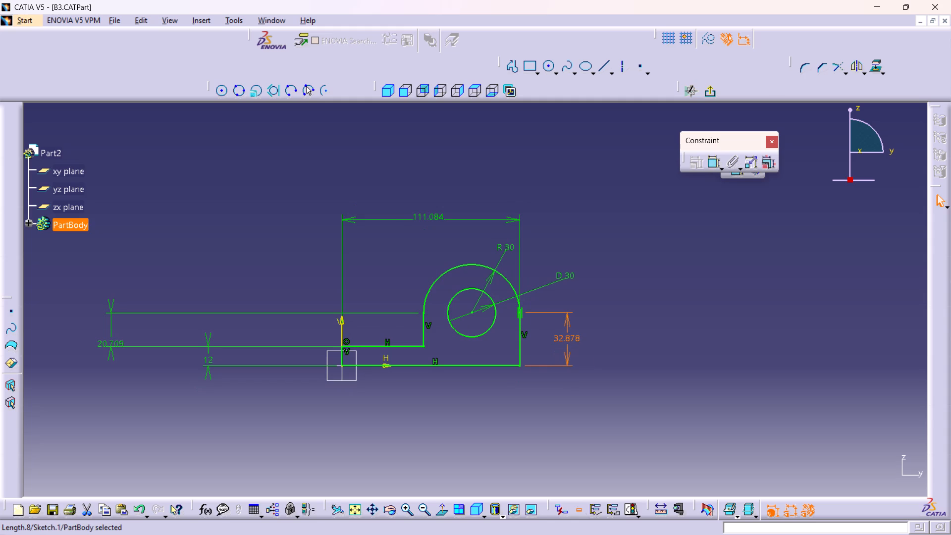
key(Delete)
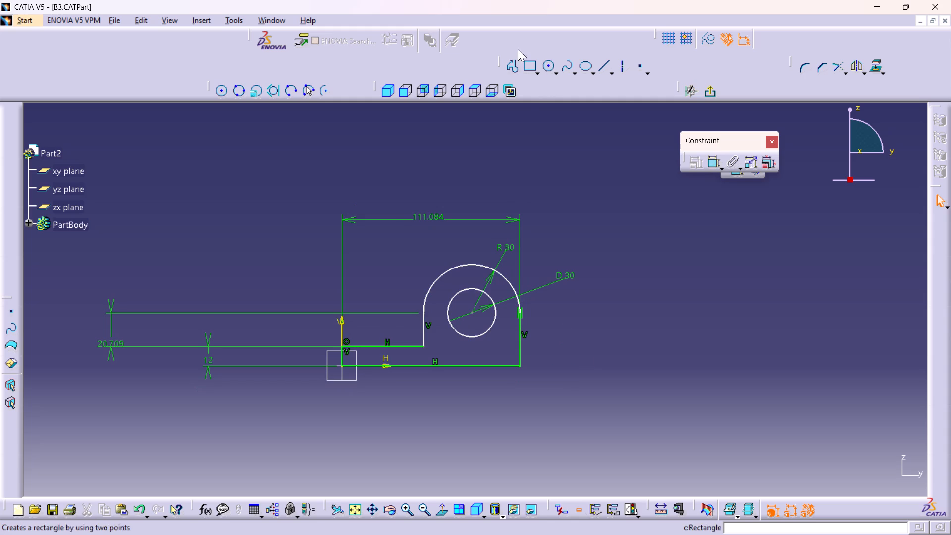
Dimension the height of the hole's centre above the bottom edge and set it to 54 mm.
double_click(716, 164)
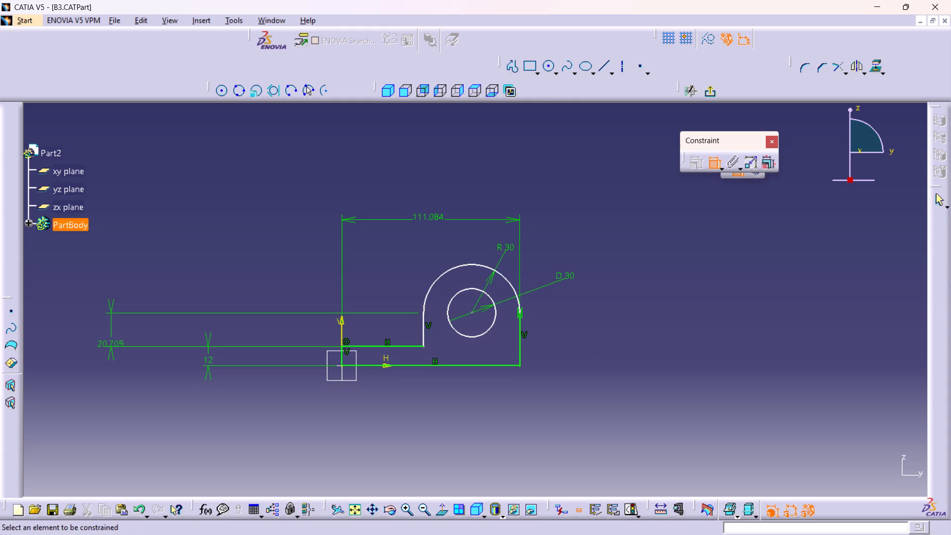
click(472, 311)
click(491, 364)
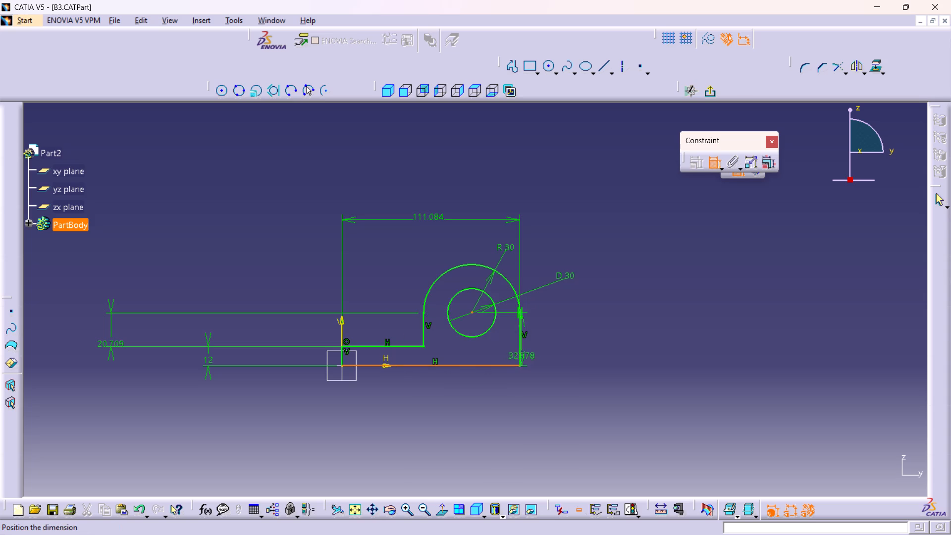
click(580, 341)
double_click(583, 339)
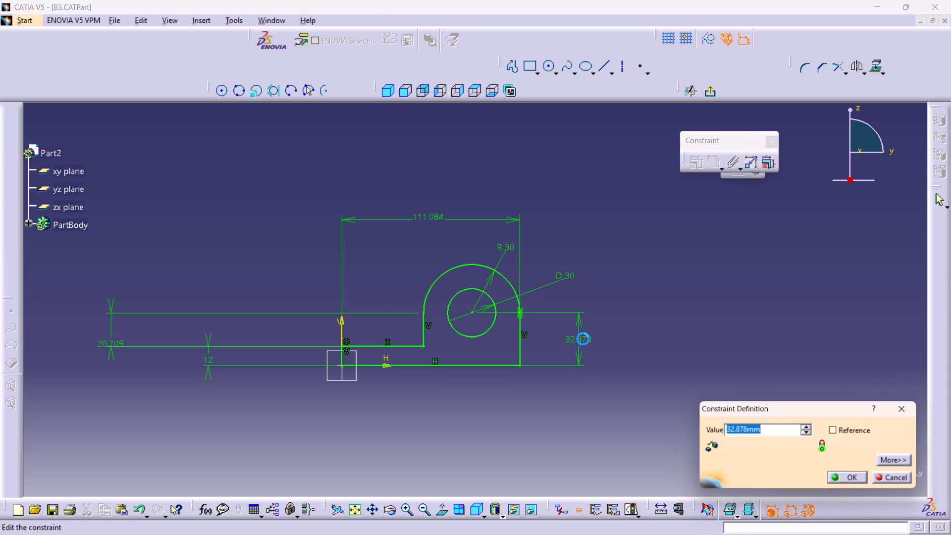
text(54)
key(Return)
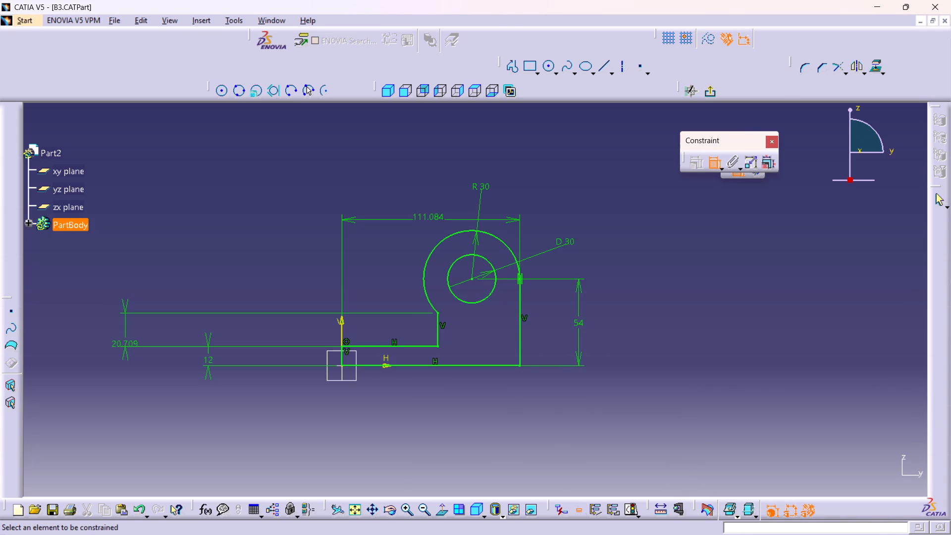
Set the length of the inner vertical edge, between the base step and the arc, to 42 mm.
double_click(118, 341)
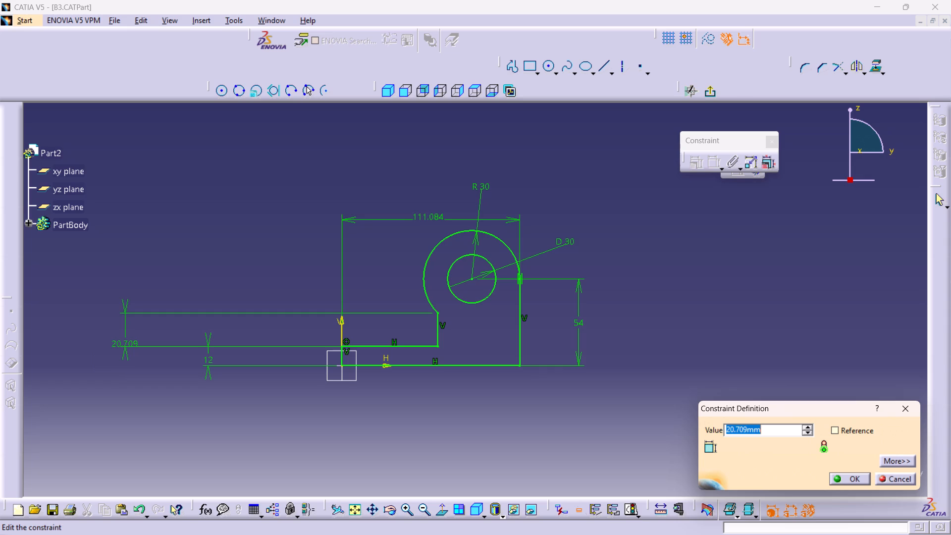
text(42)
key(Return)
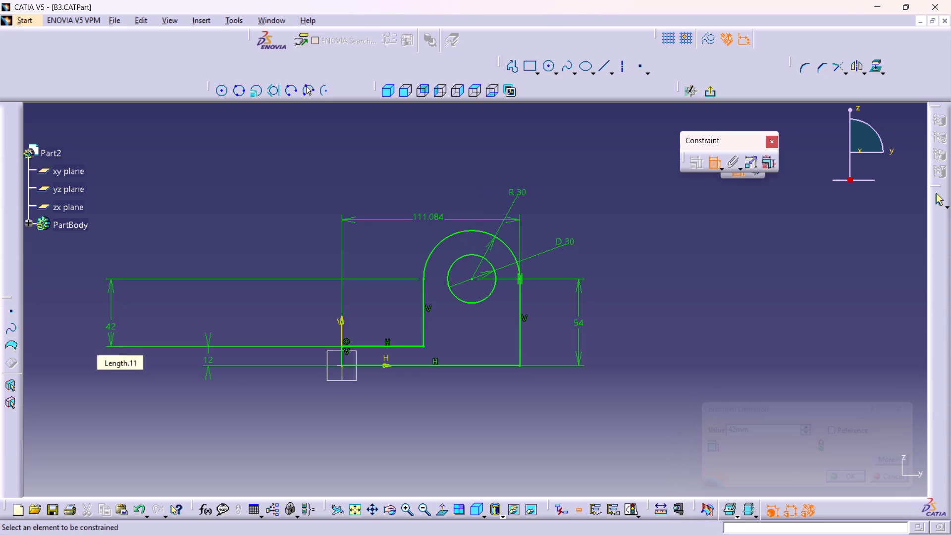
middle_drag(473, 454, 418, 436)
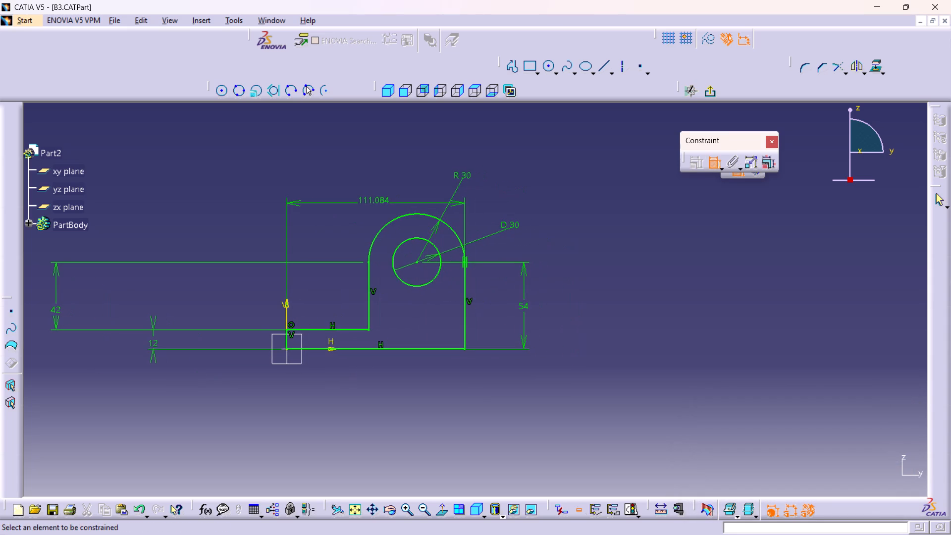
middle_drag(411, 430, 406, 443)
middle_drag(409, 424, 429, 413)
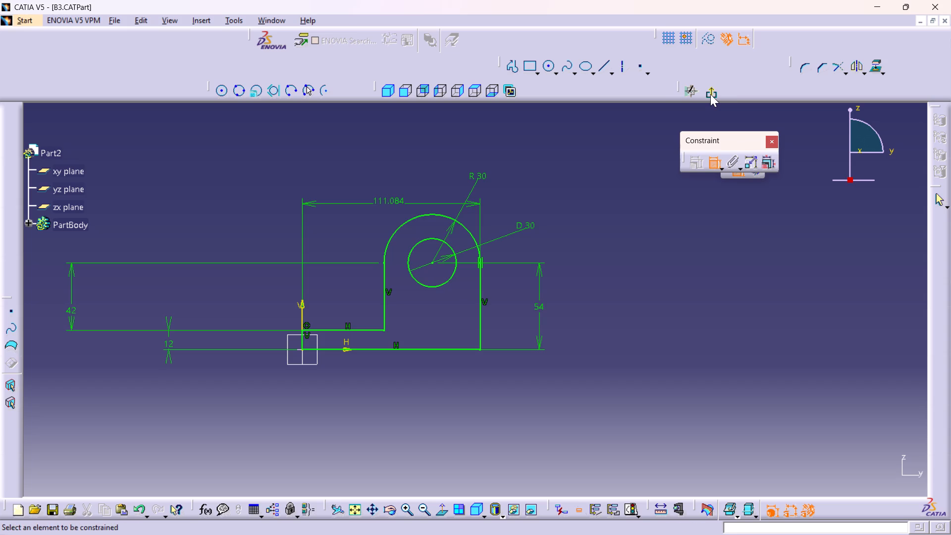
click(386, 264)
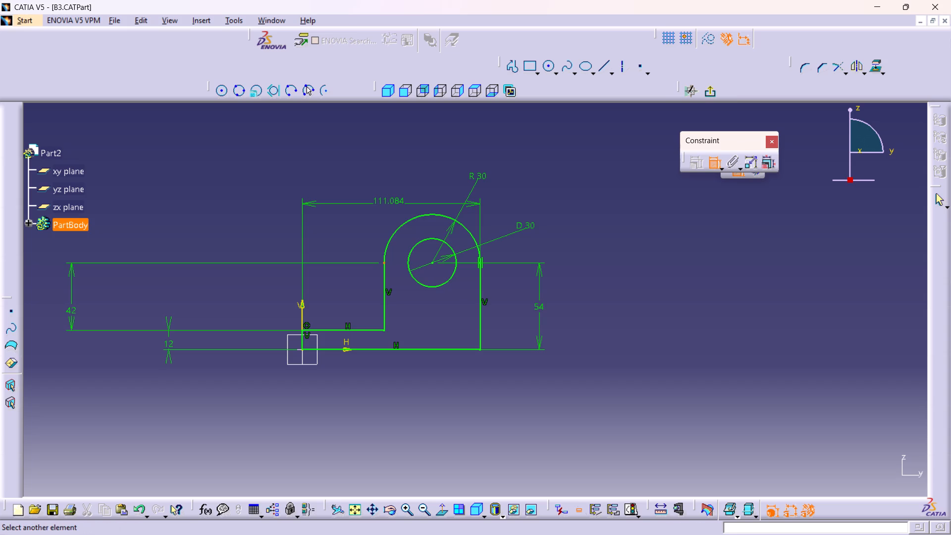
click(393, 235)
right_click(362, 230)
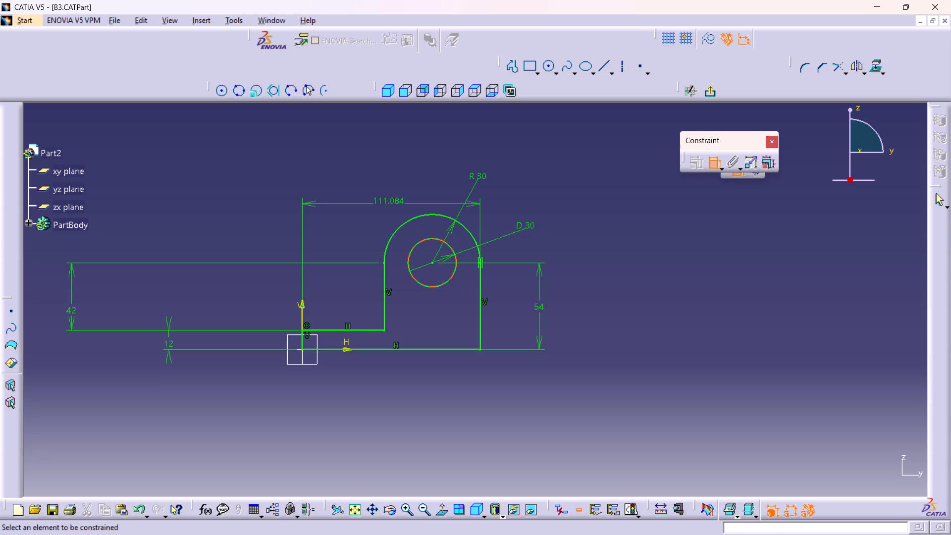
Exit the profile sketch.
click(709, 91)
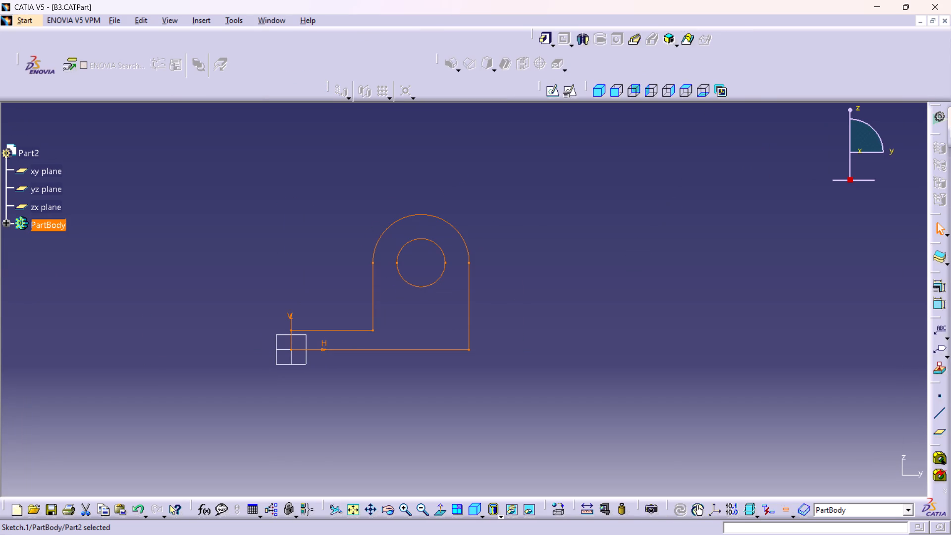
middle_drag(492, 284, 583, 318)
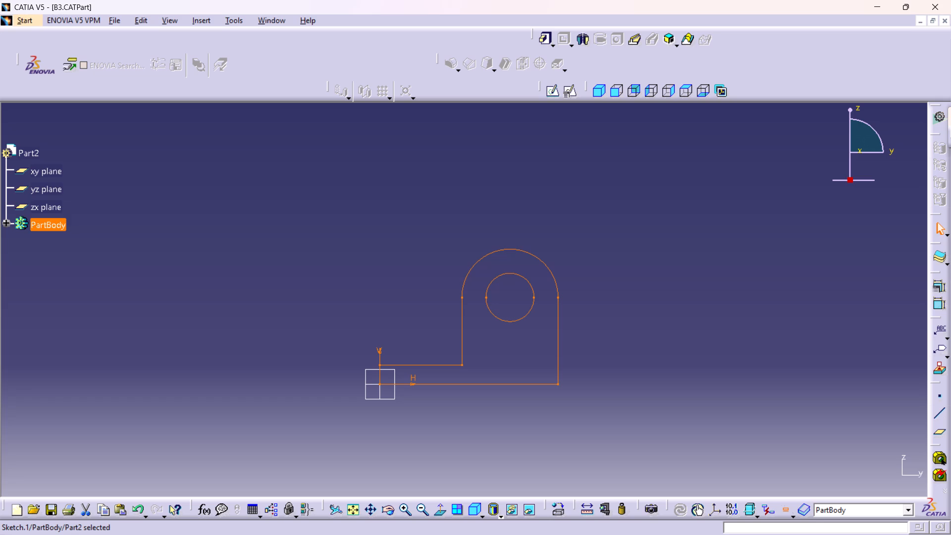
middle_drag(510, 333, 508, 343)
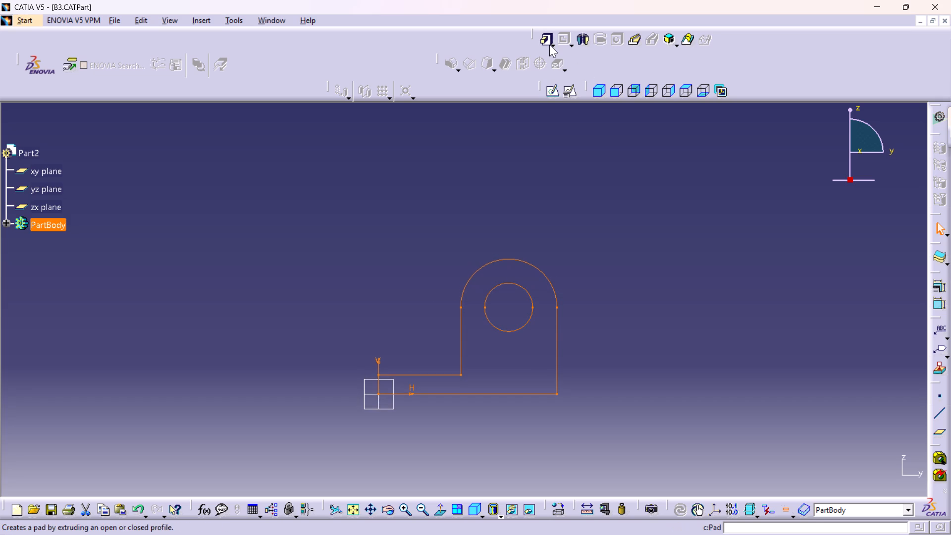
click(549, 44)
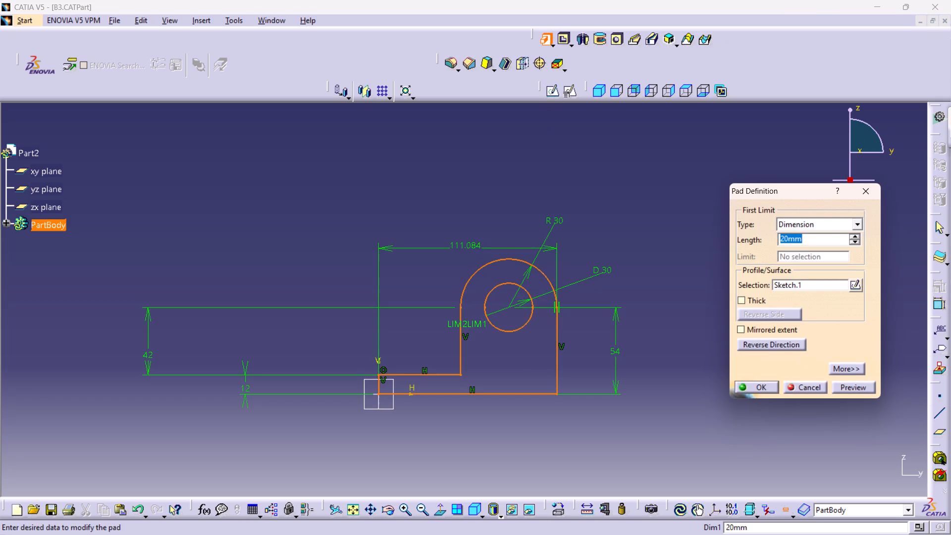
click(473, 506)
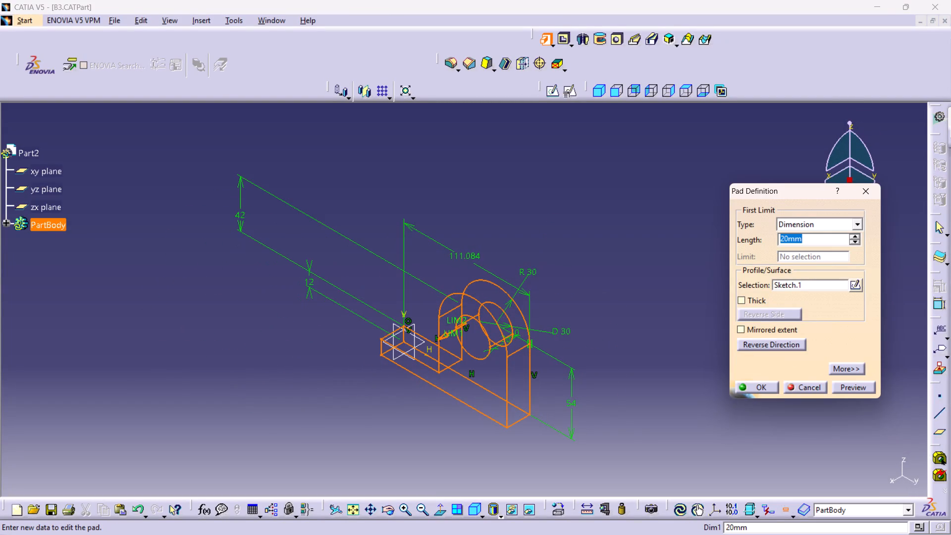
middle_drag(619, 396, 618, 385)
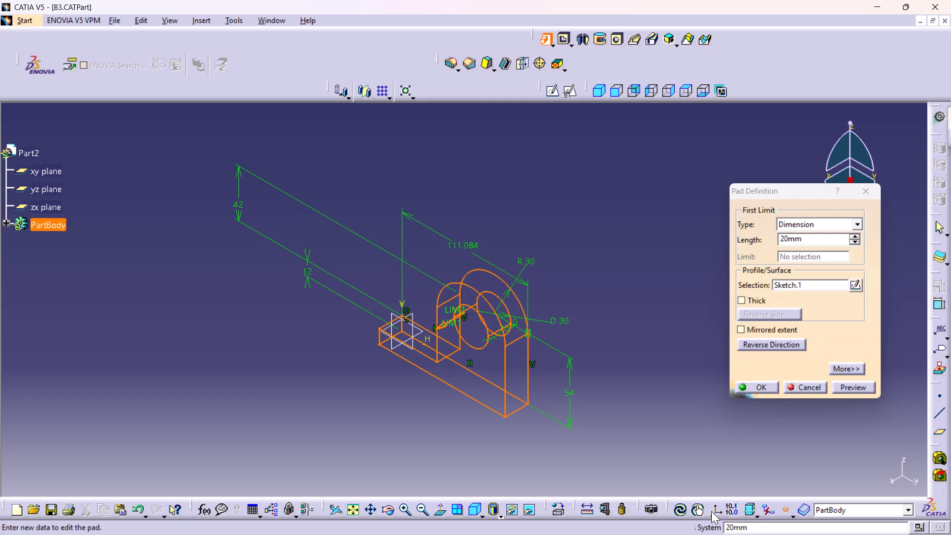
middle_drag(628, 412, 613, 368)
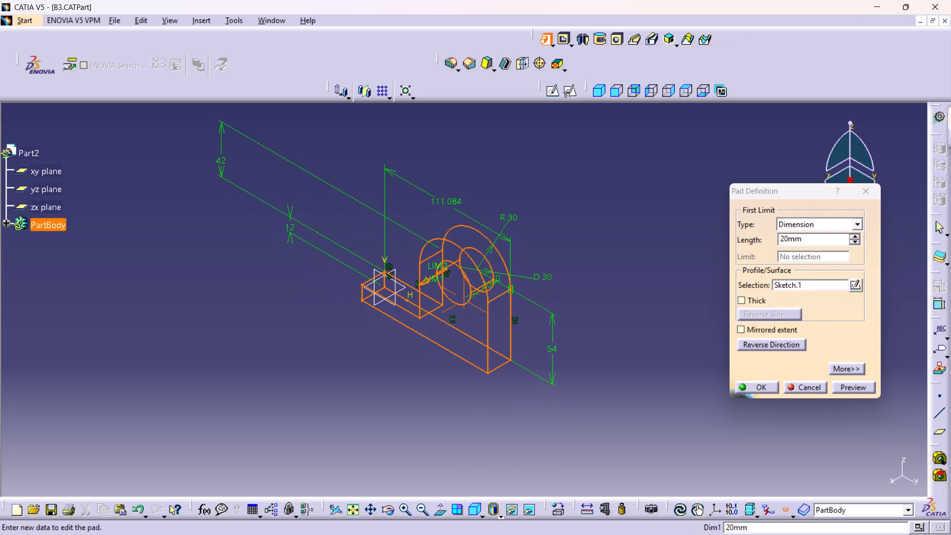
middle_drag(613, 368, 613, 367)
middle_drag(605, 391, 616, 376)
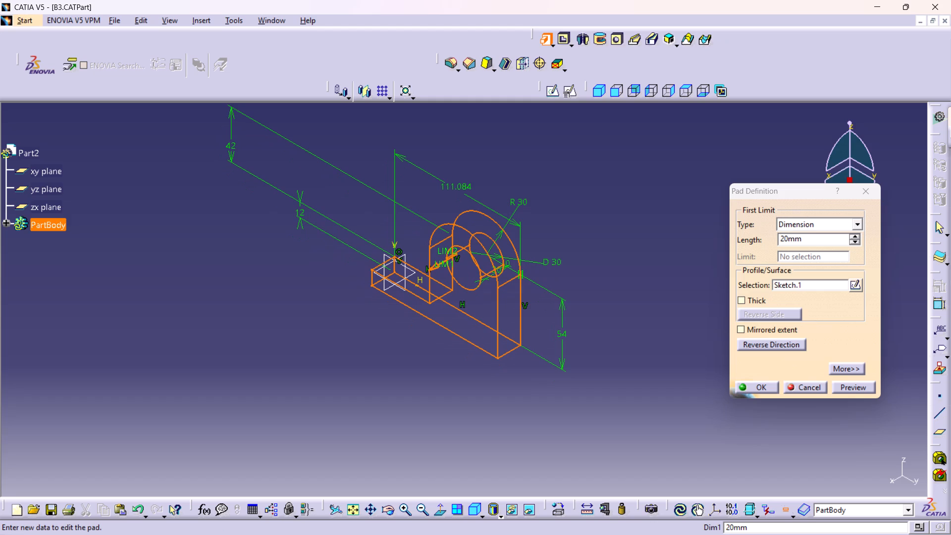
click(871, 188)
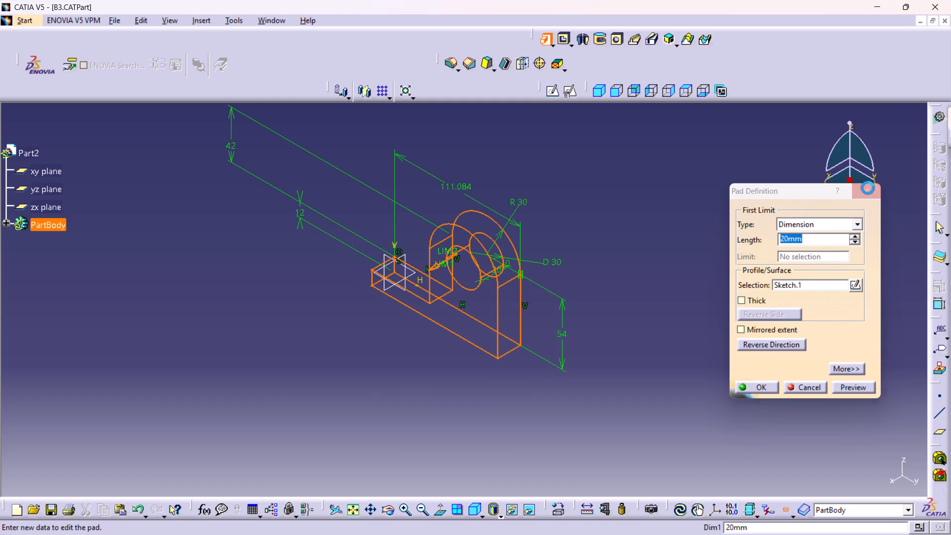
Reopen the yz-plane profile sketch for editing.
double_click(517, 265)
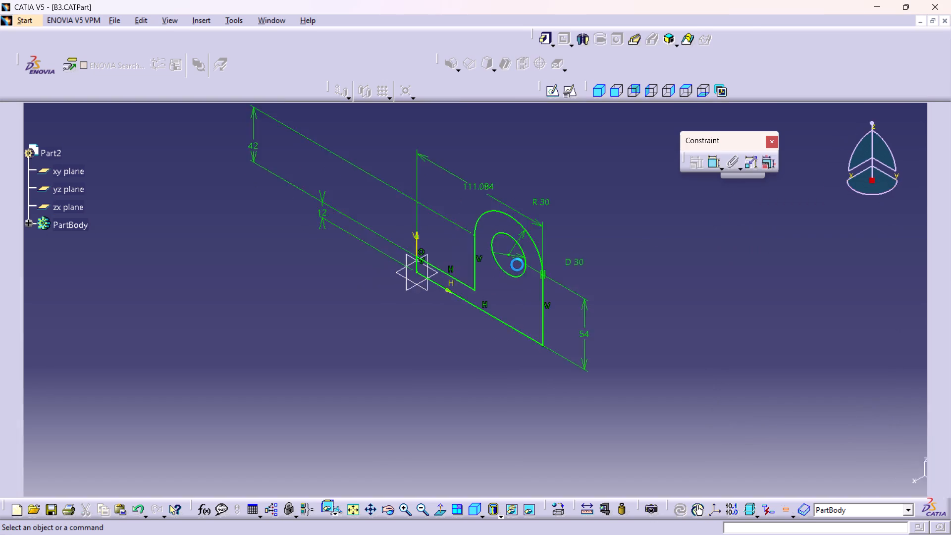
middle_drag(489, 298, 519, 329)
middle_drag(527, 315, 545, 304)
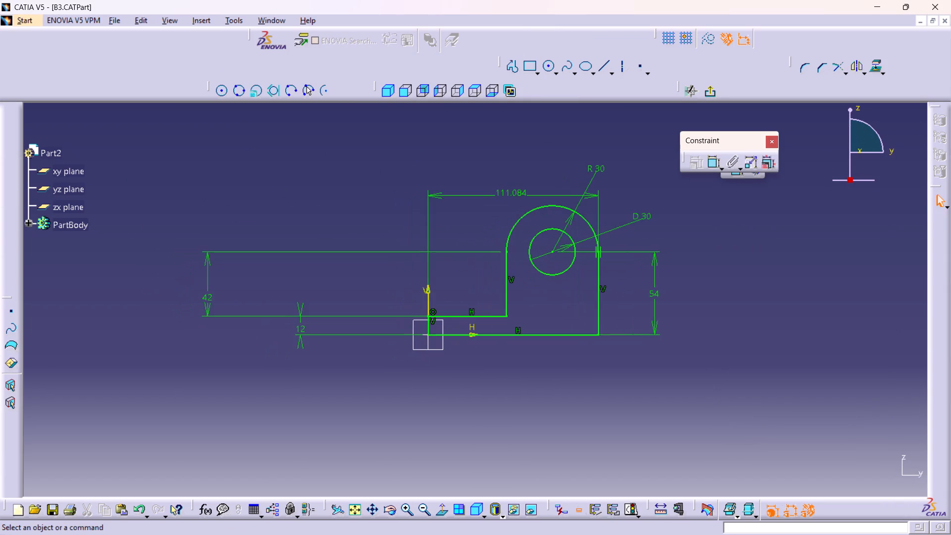
middle_drag(544, 301, 558, 330)
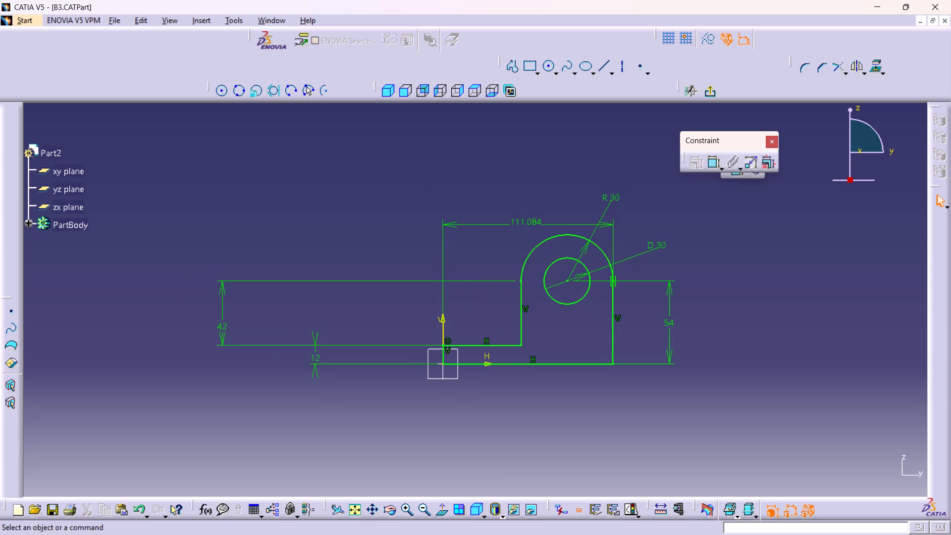
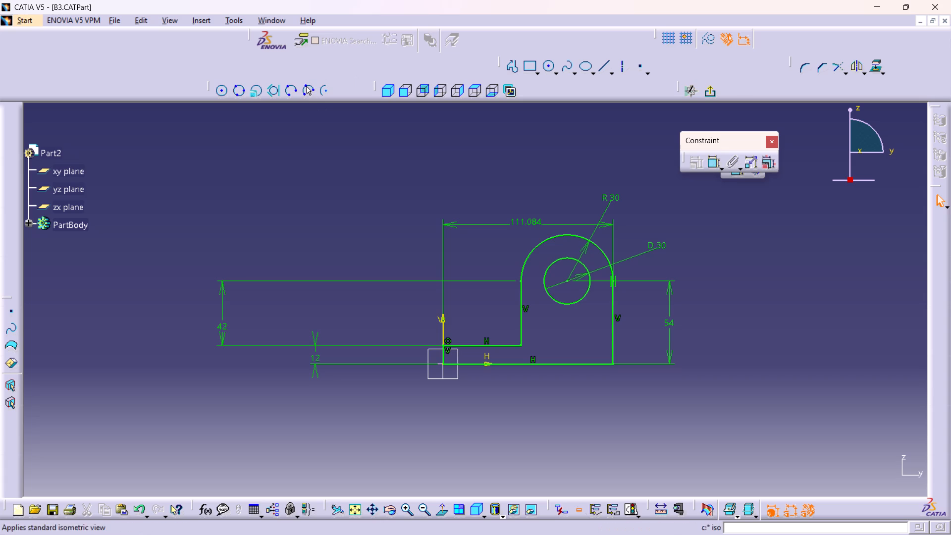
Set the overall horizontal width of the profile to 150 mm.
double_click(523, 221)
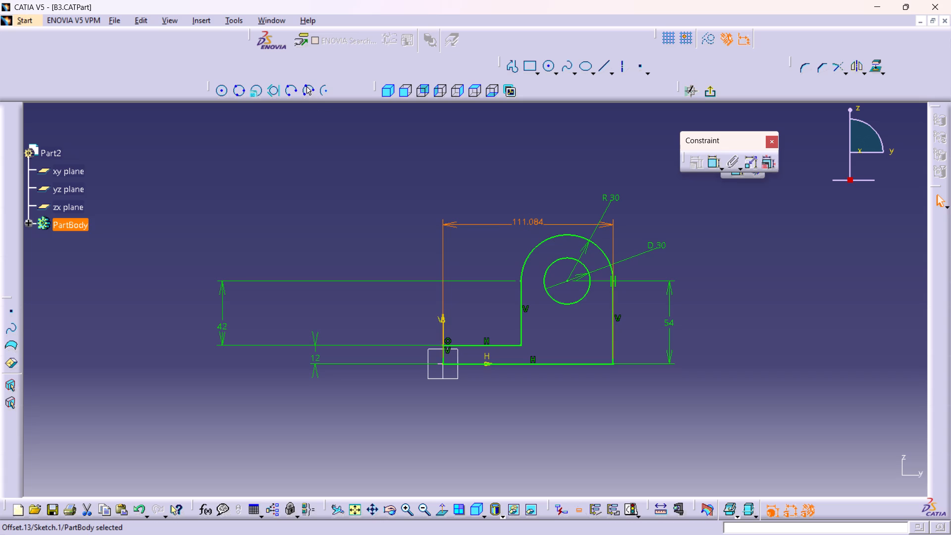
double_click(524, 221)
text(150)
key(Return)
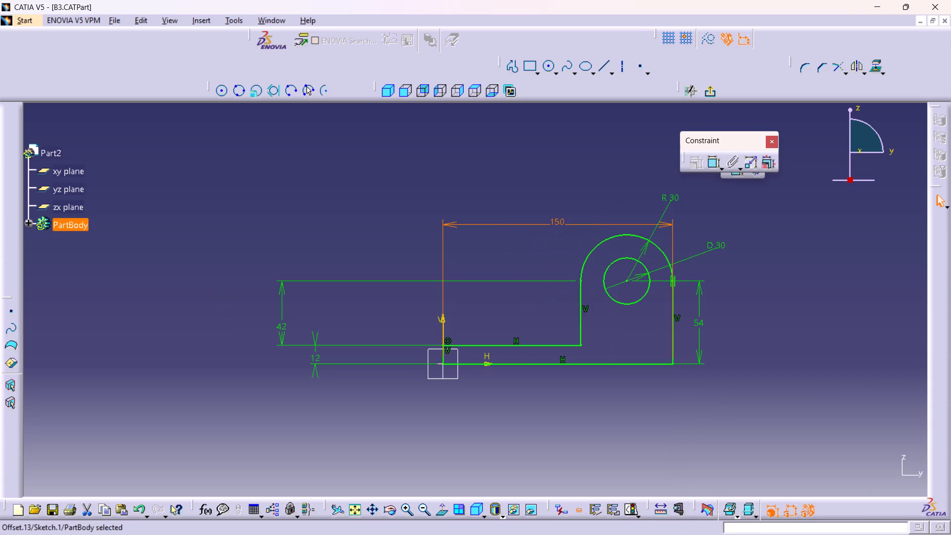
click(511, 414)
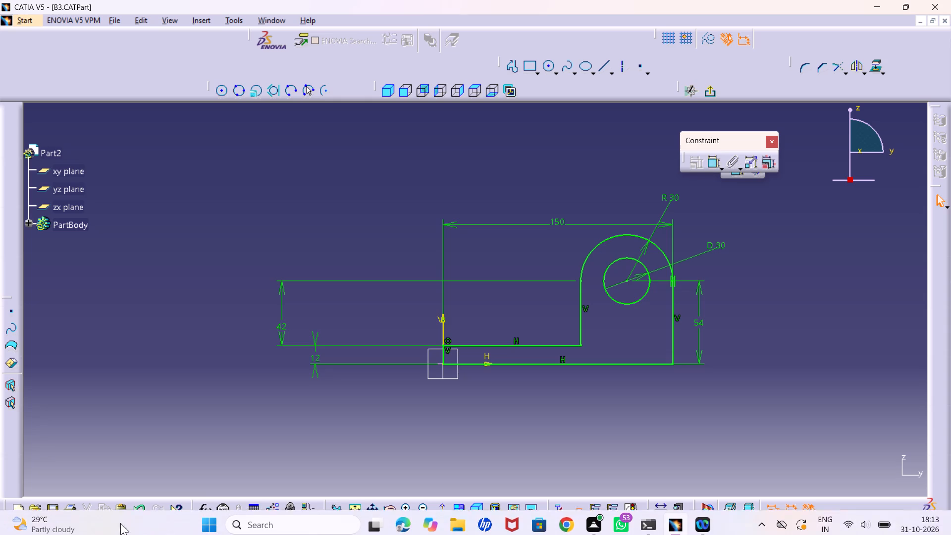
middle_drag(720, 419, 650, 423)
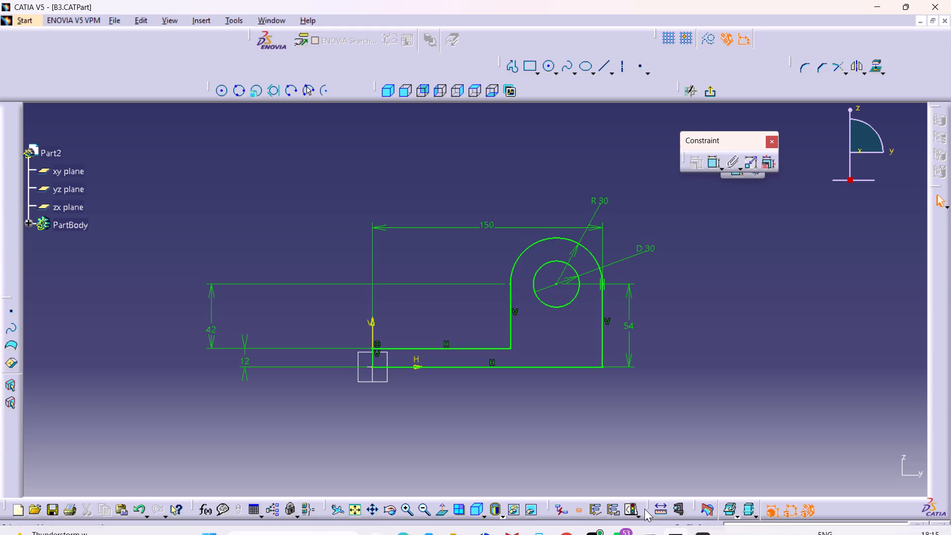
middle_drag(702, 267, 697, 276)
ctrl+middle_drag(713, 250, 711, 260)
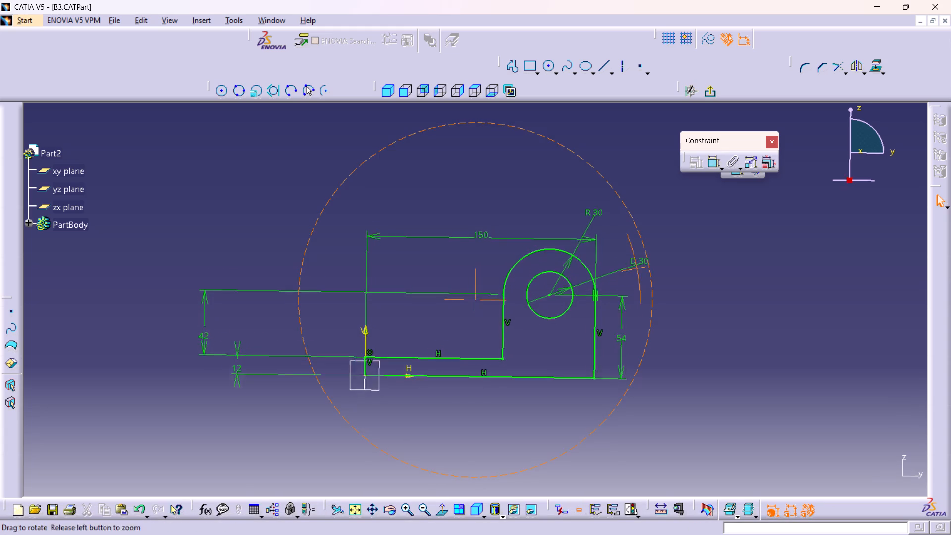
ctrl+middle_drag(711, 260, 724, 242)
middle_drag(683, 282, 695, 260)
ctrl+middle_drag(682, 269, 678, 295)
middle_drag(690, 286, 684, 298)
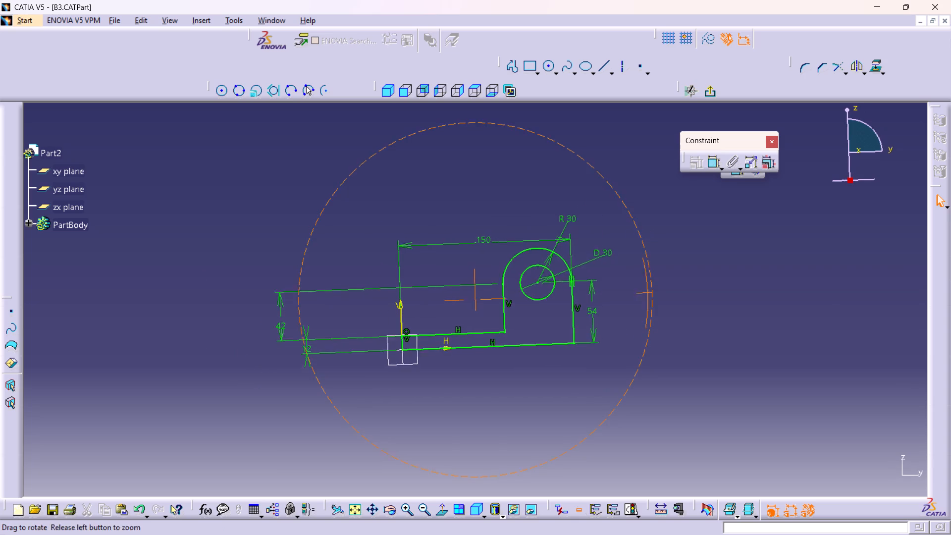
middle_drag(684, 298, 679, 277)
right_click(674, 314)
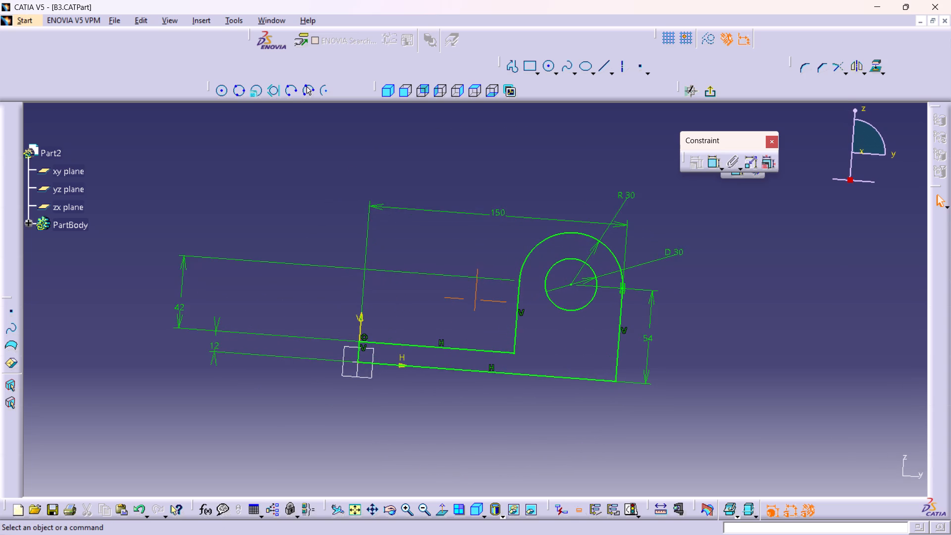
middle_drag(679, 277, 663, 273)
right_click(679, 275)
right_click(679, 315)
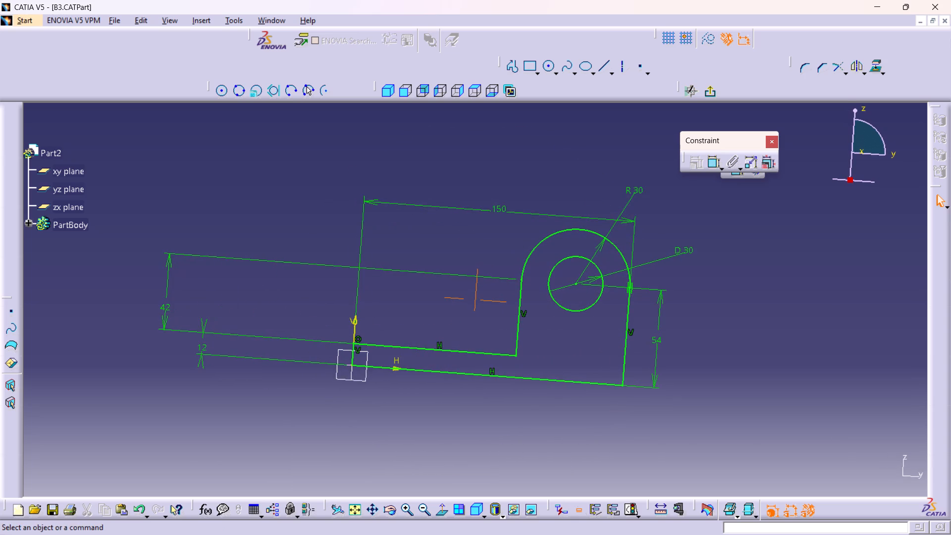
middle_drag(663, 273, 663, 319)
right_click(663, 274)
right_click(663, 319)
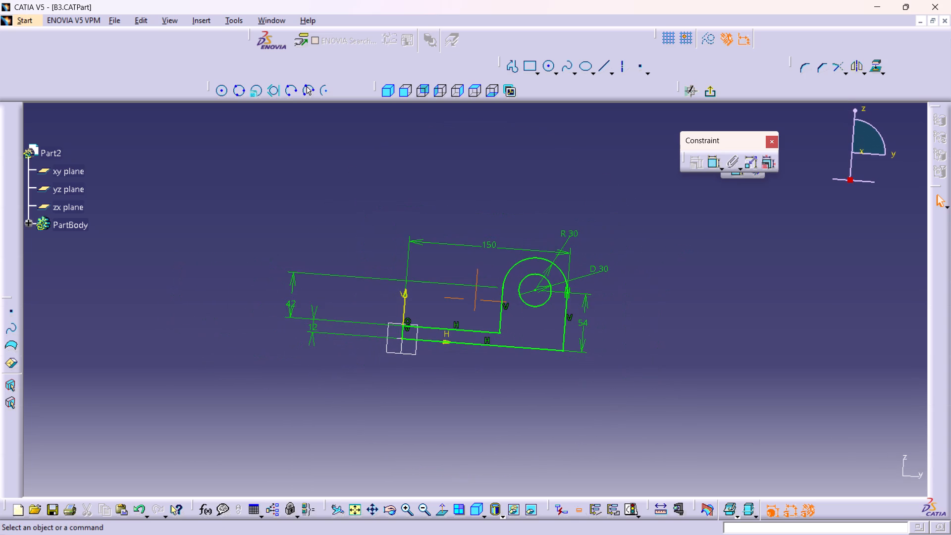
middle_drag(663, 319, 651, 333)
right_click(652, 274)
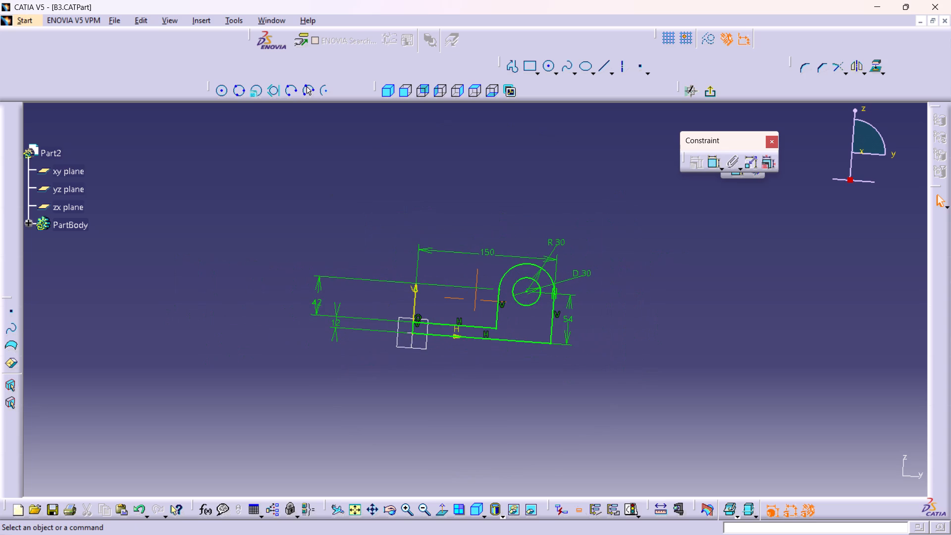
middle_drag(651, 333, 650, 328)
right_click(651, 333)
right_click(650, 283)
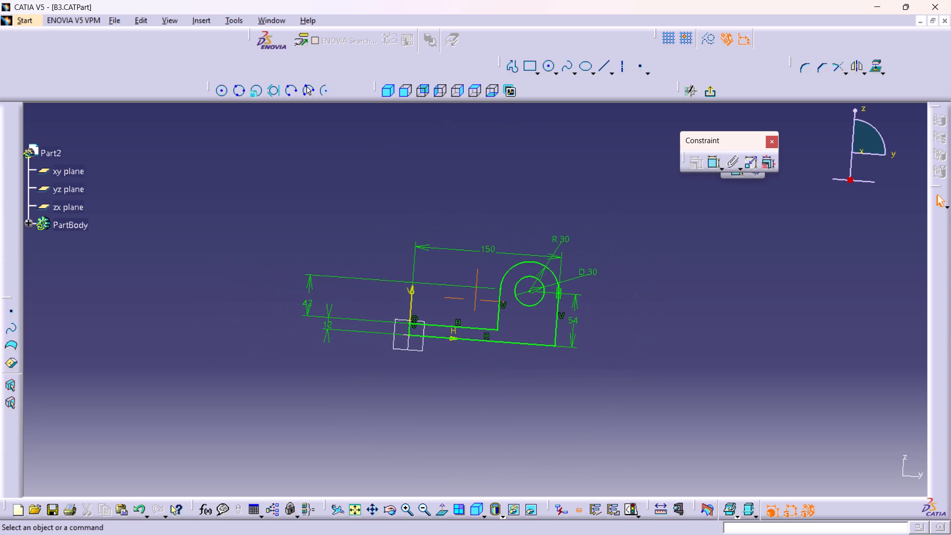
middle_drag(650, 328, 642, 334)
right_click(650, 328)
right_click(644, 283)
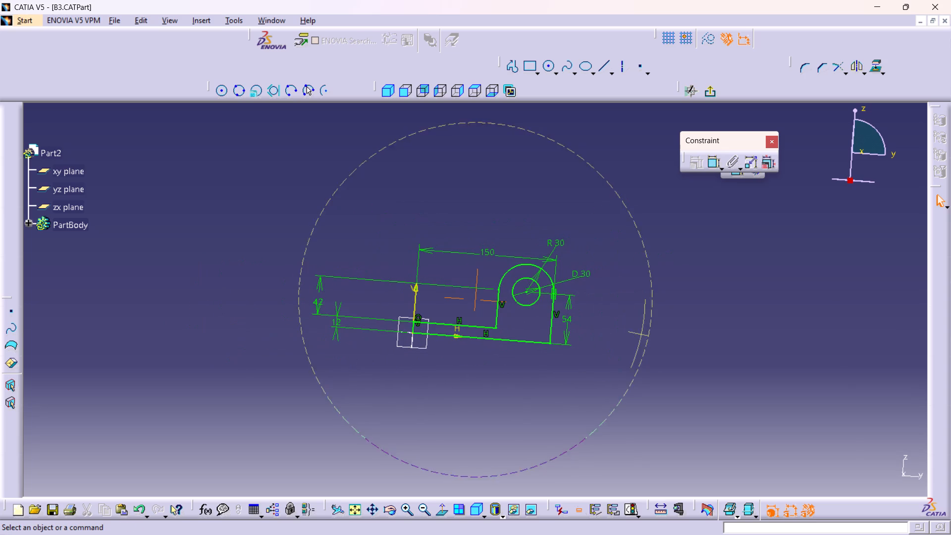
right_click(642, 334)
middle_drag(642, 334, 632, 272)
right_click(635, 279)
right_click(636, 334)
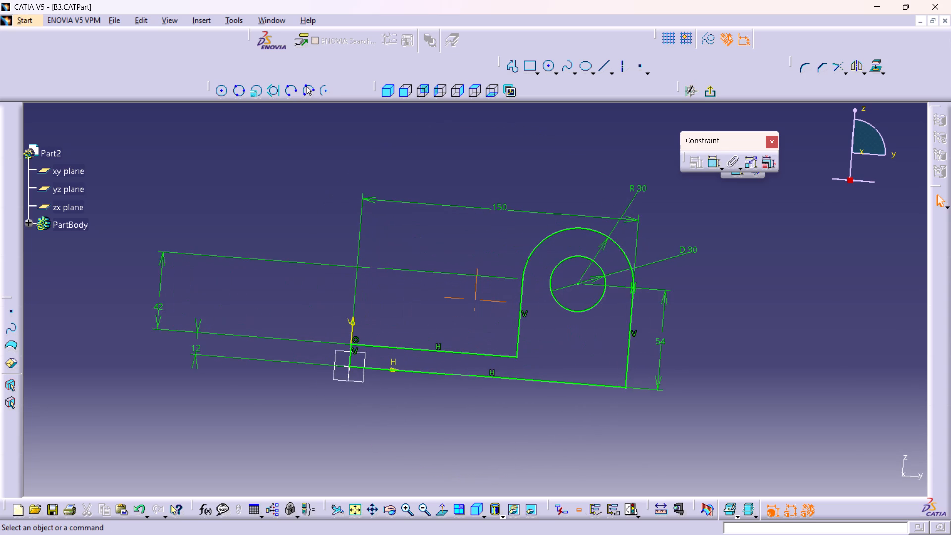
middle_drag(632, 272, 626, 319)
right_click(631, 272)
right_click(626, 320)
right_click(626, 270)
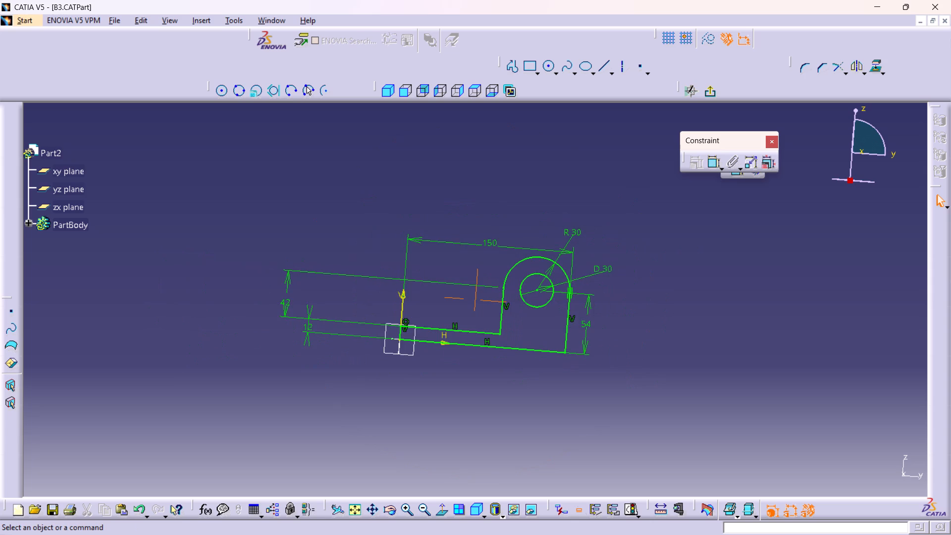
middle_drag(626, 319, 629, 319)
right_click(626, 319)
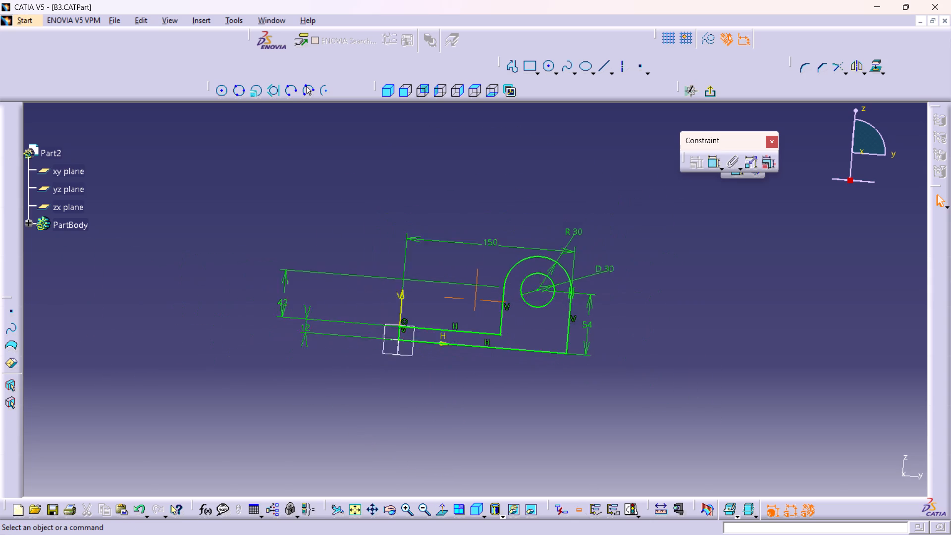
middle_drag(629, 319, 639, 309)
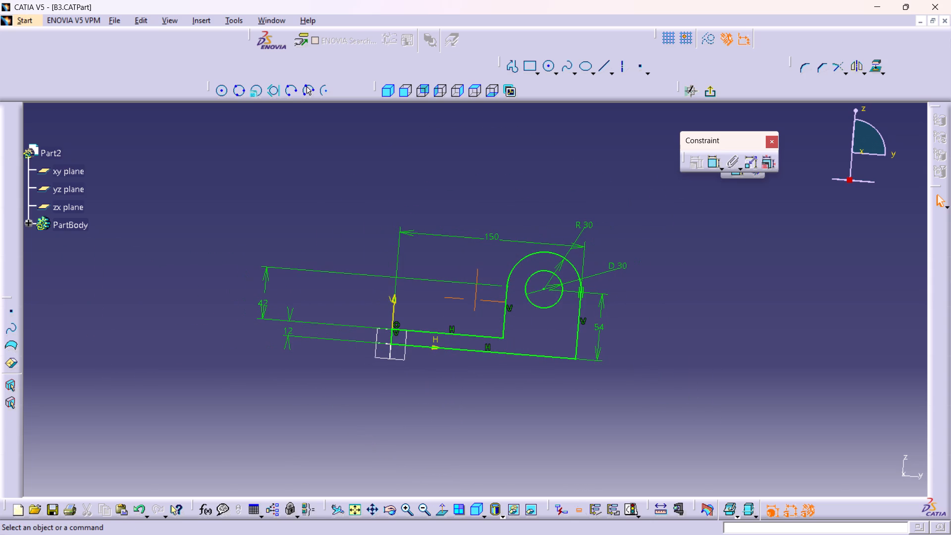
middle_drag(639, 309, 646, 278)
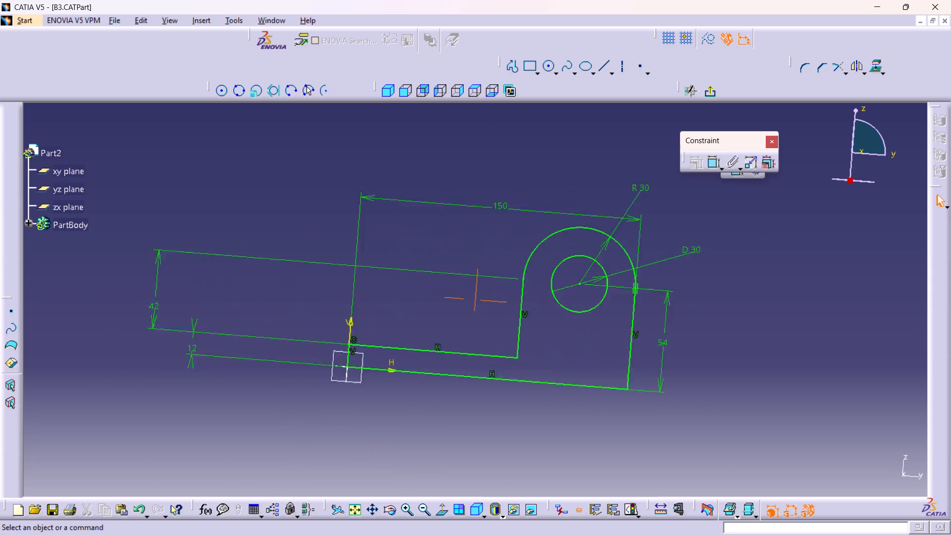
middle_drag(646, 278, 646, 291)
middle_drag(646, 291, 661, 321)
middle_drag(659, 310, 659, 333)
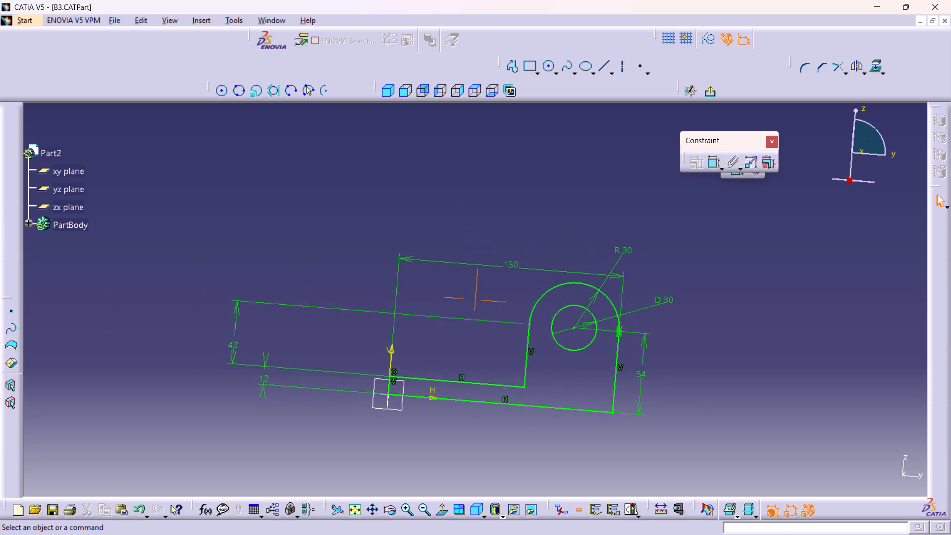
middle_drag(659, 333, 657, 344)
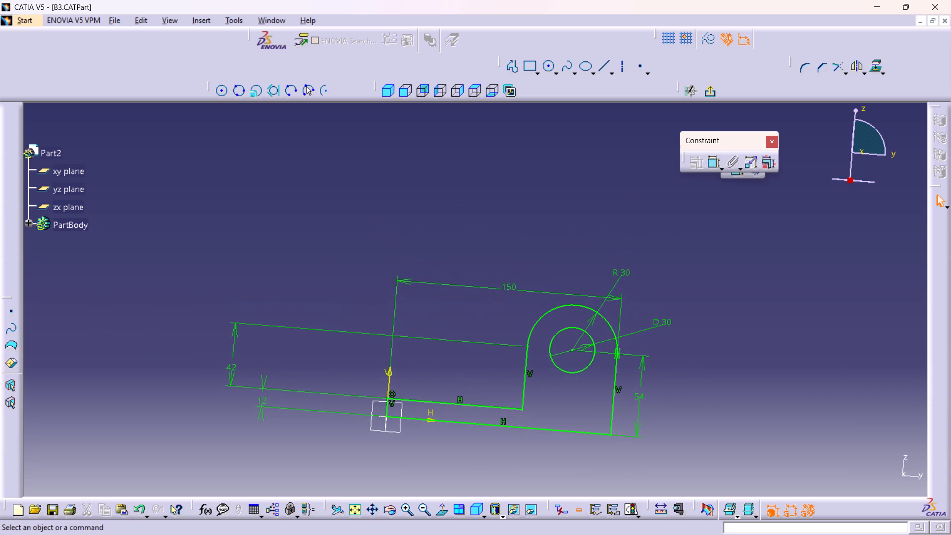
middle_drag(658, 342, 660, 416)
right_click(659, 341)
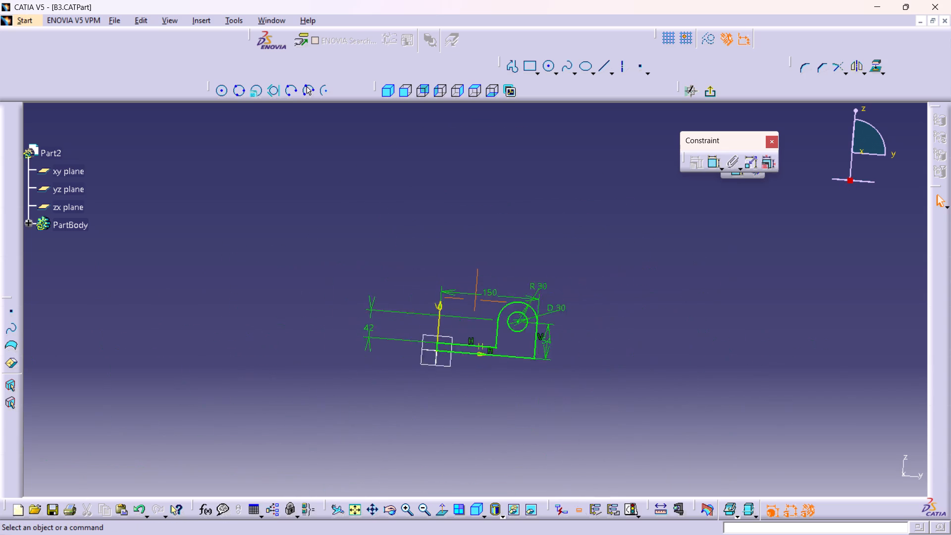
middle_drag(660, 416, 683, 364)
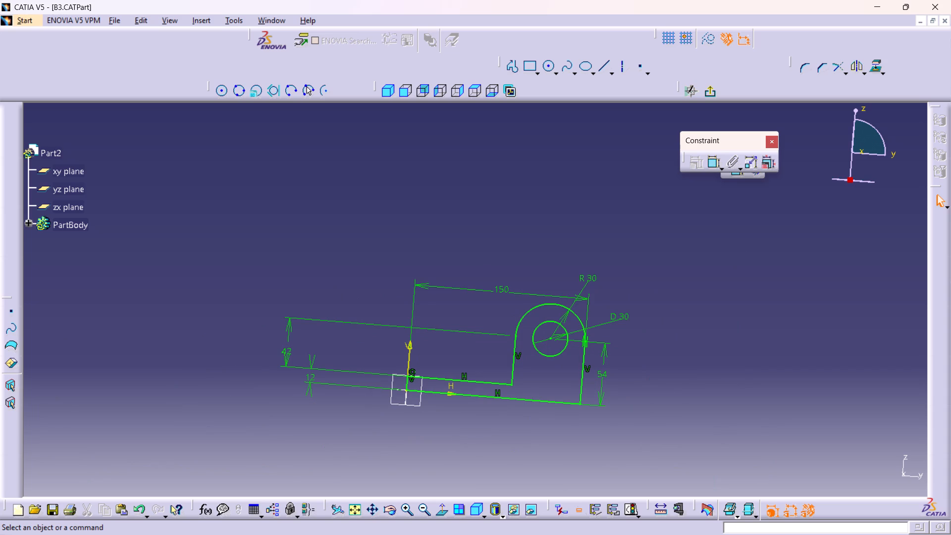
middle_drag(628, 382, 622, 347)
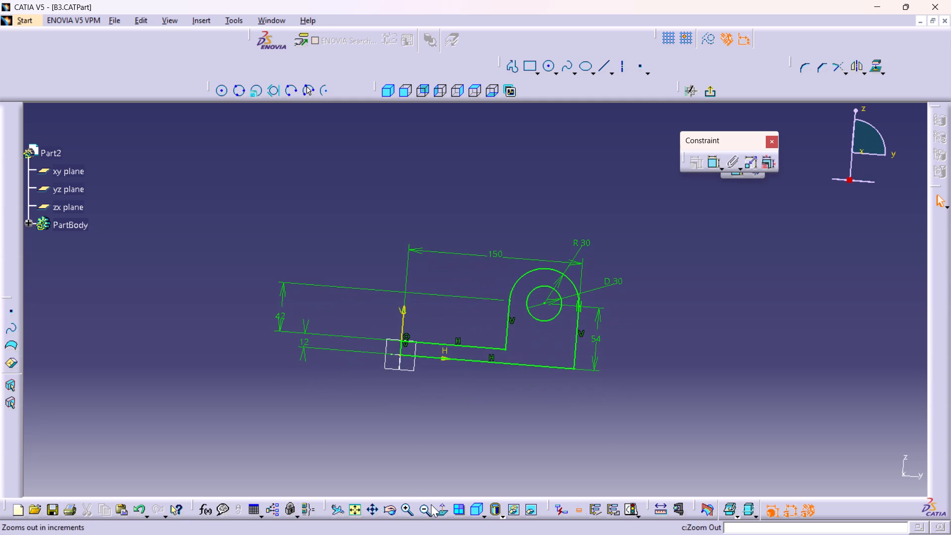
Restore the view normal to the sketch plane and exit the profile sketch.
click(440, 505)
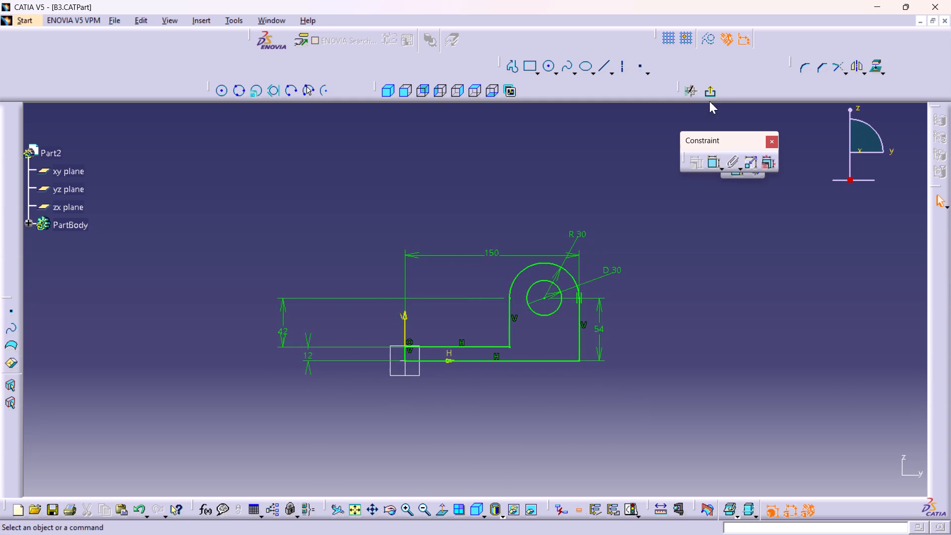
click(715, 92)
Pad the yz-plane profile sketch with mirrored extent and a length of 92/2 mm.
scroll(635, 262, down, 1)
middle_drag(635, 262, 637, 268)
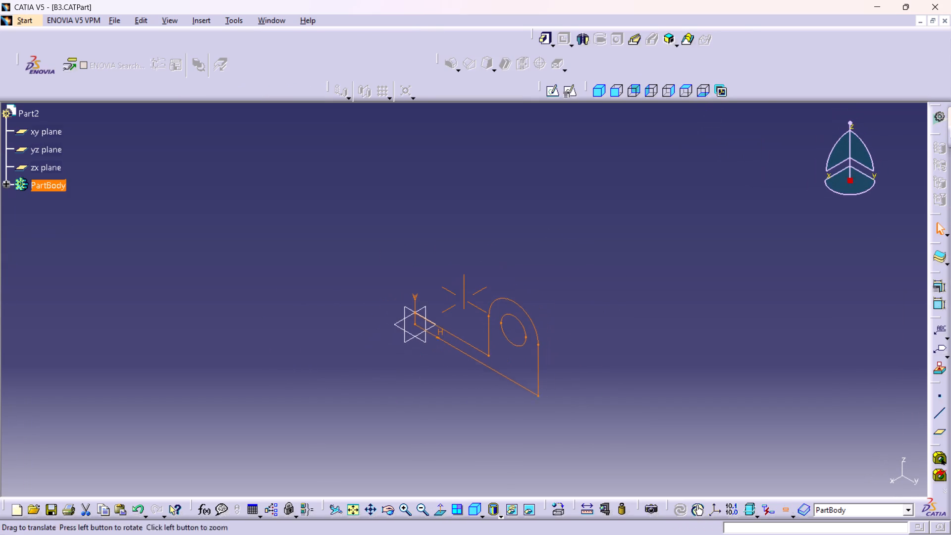
middle_drag(637, 268, 635, 277)
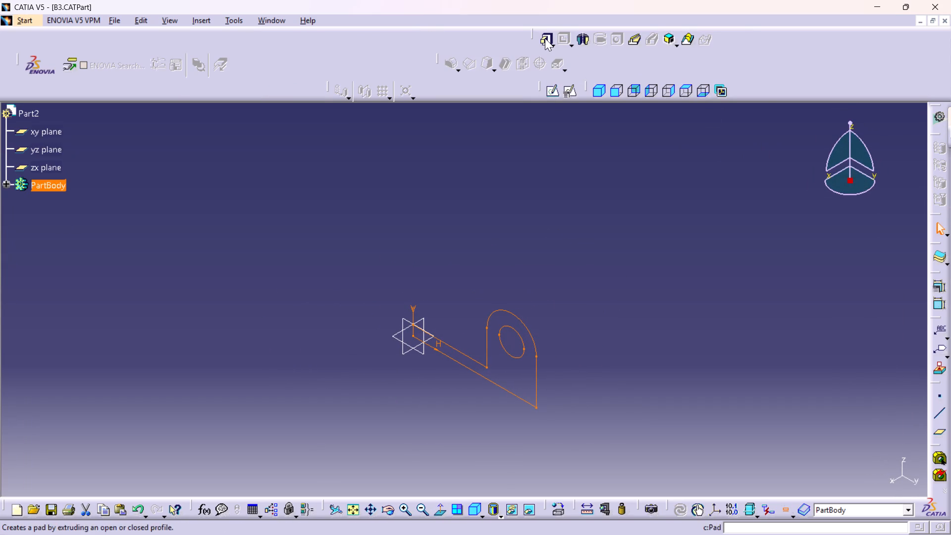
click(545, 38)
middle_drag(611, 267, 594, 230)
click(740, 330)
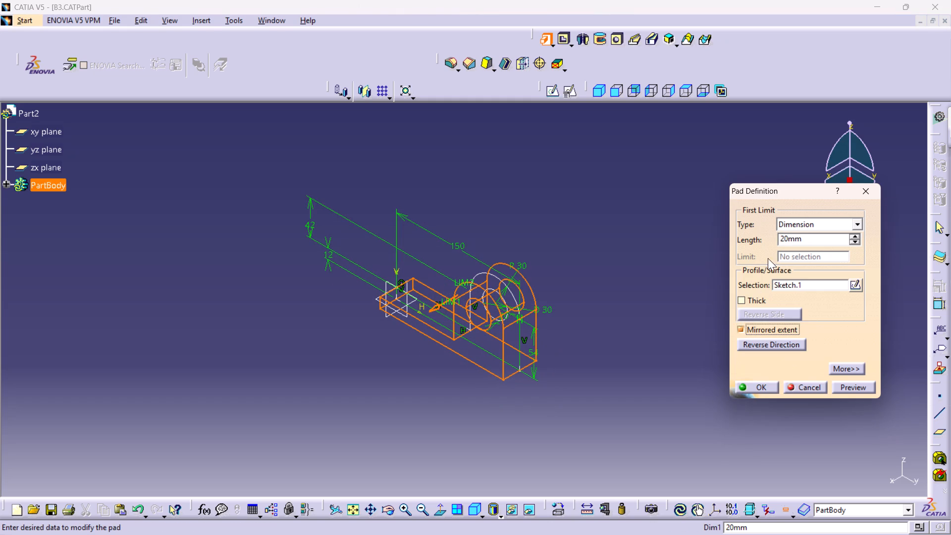
double_click(802, 239)
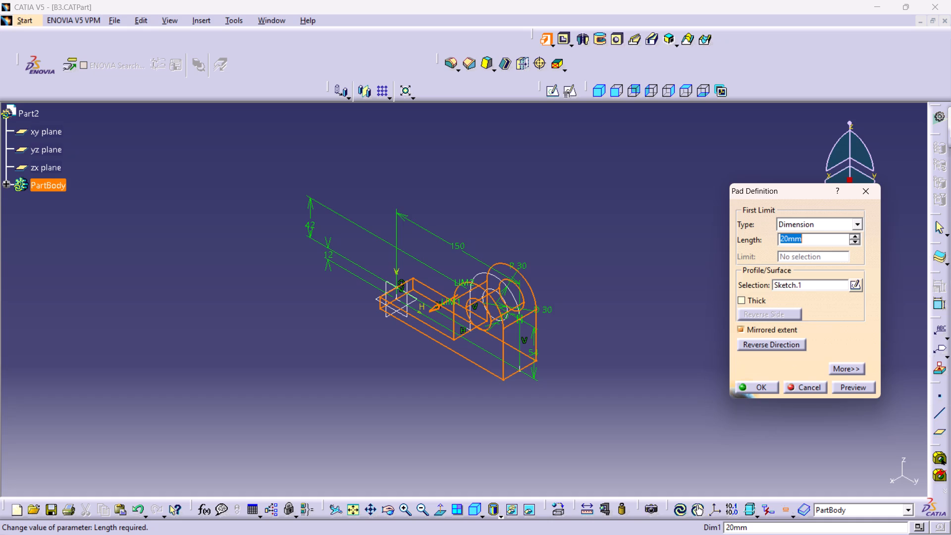
text(92/)
key(2)
key(Return)
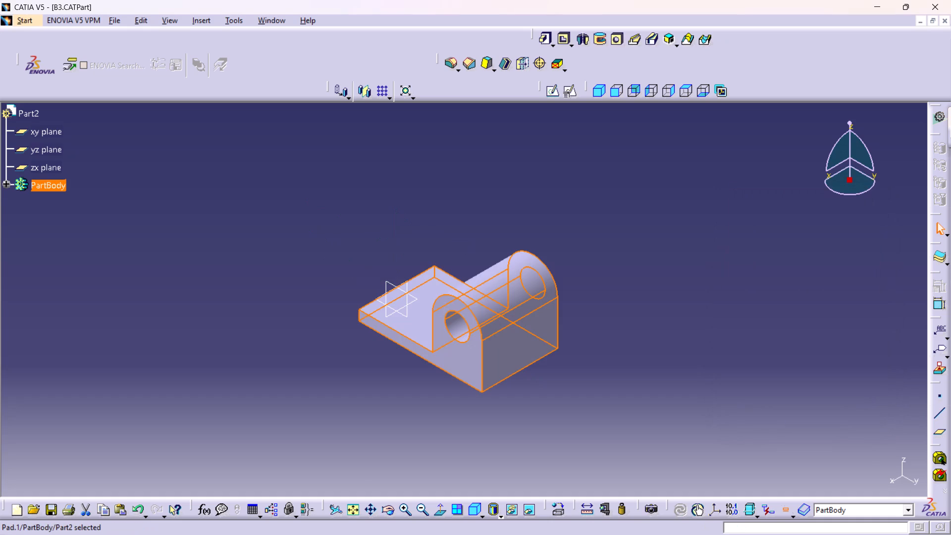
click(730, 229)
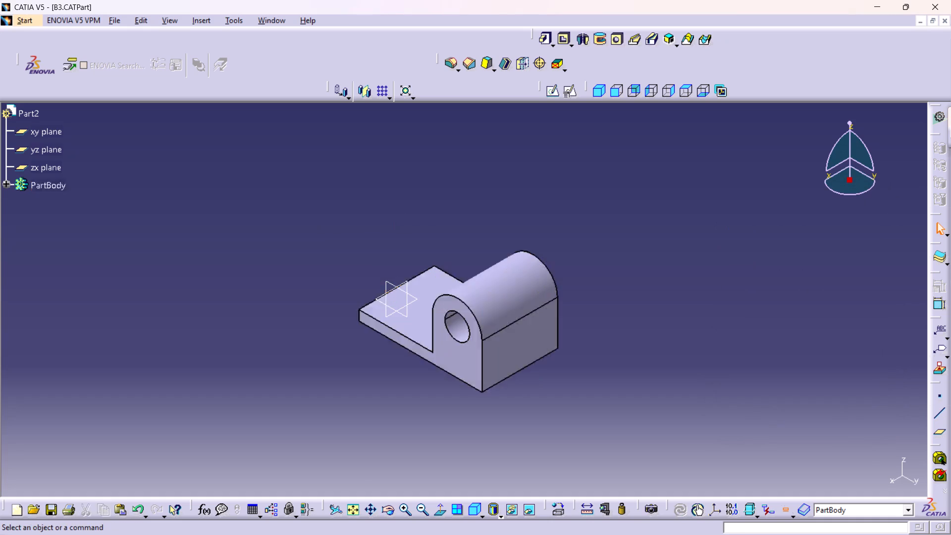
Examine the padded solid from the hole side and the base plate side, selecting the yz plane.
middle_drag(643, 244, 667, 193)
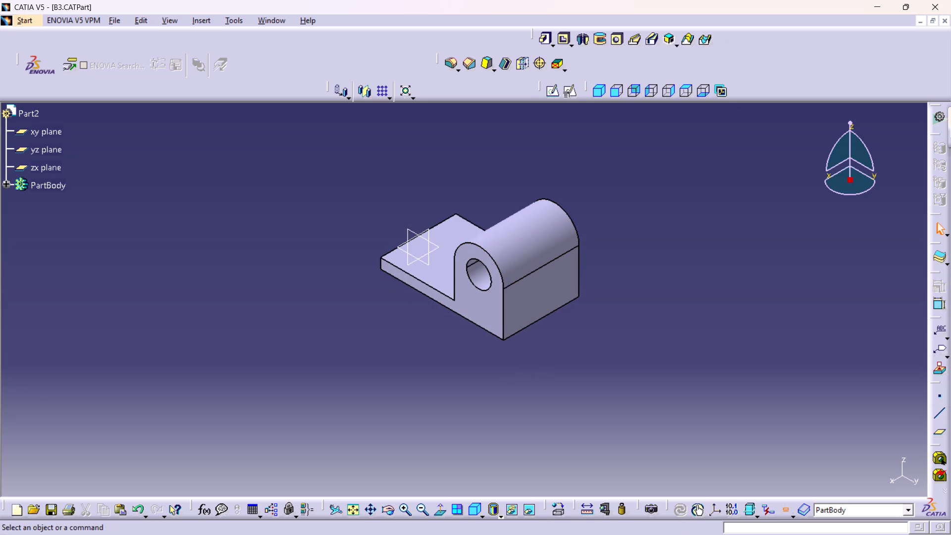
middle_drag(620, 310, 701, 232)
right_drag(620, 310, 701, 232)
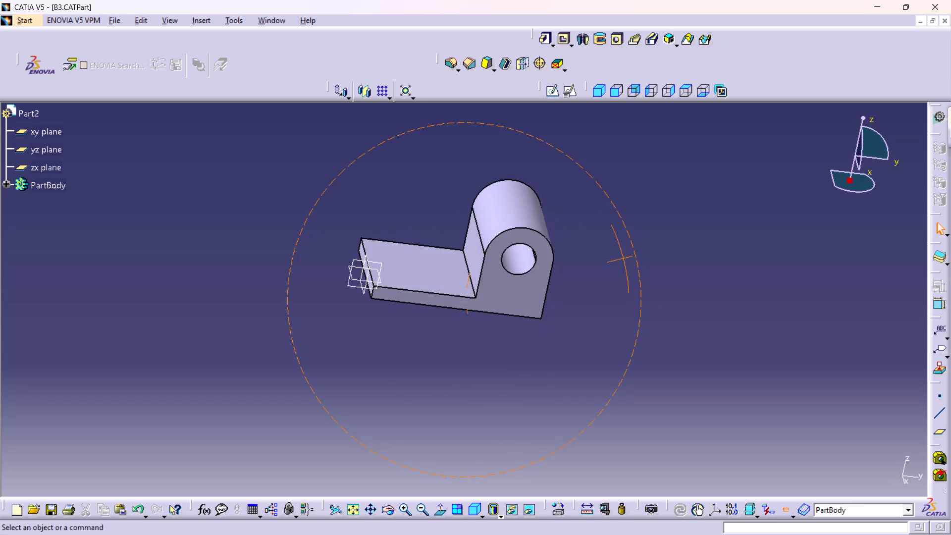
right_drag(701, 232, 711, 195)
middle_drag(701, 232, 711, 195)
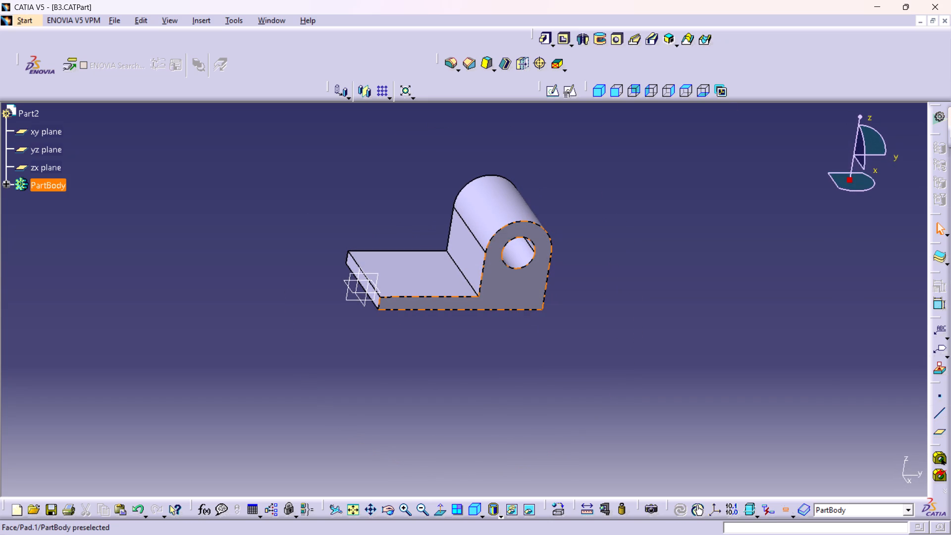
click(345, 298)
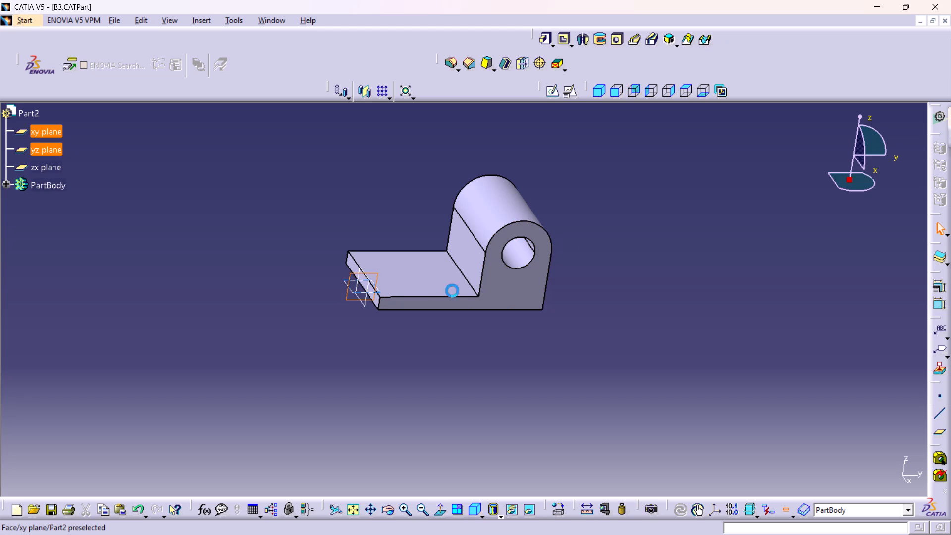
middle_drag(579, 176, 580, 176)
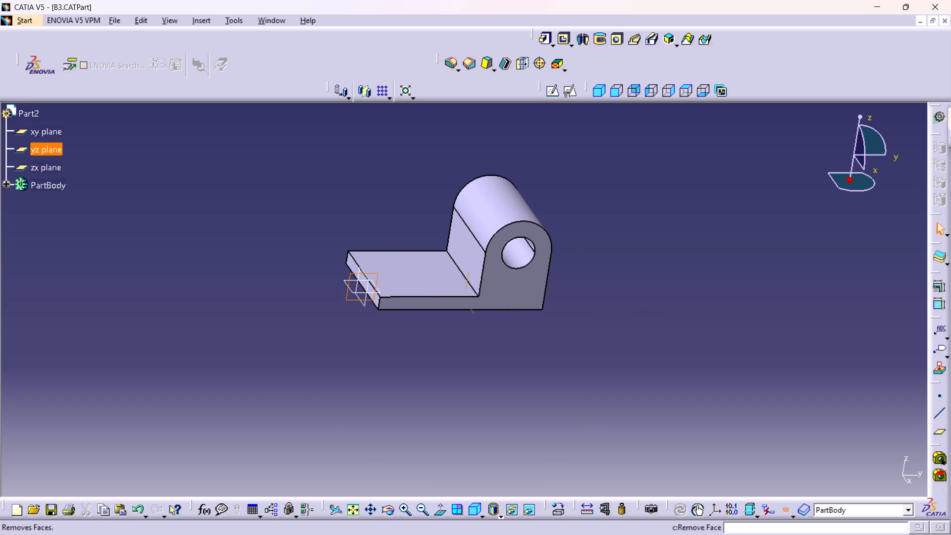
right_drag(580, 176, 616, 204)
middle_drag(580, 176, 615, 202)
middle_drag(344, 206, 356, 333)
right_drag(344, 206, 357, 333)
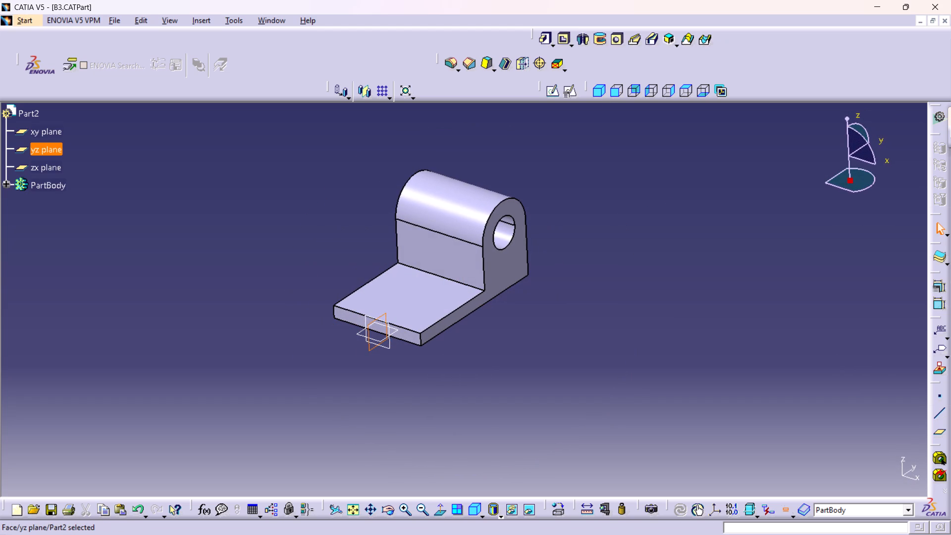
Sketch on the yz plane a sloping line about 109 mm long from the base plate's upper outer corner to the lug's rounded outer edge.
click(550, 90)
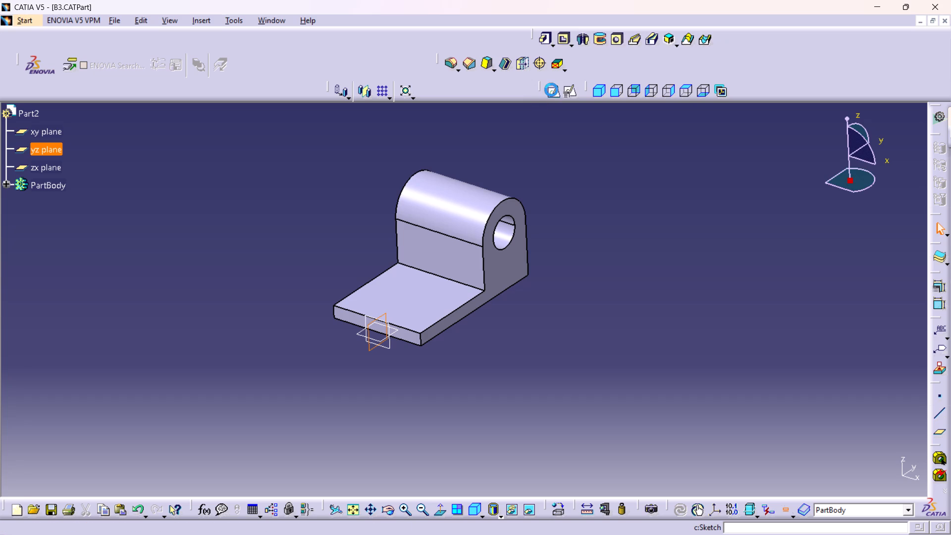
middle_drag(474, 262, 568, 380)
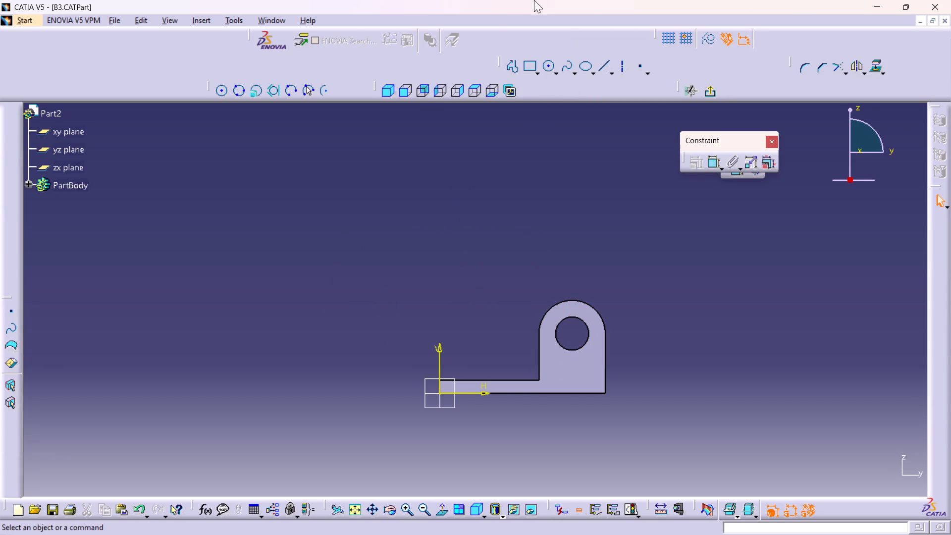
click(511, 60)
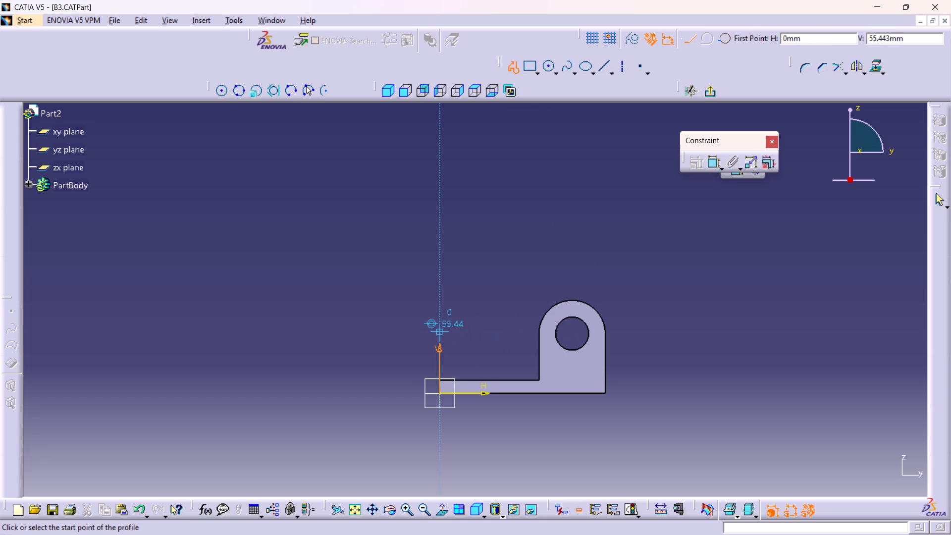
middle_drag(450, 317, 464, 275)
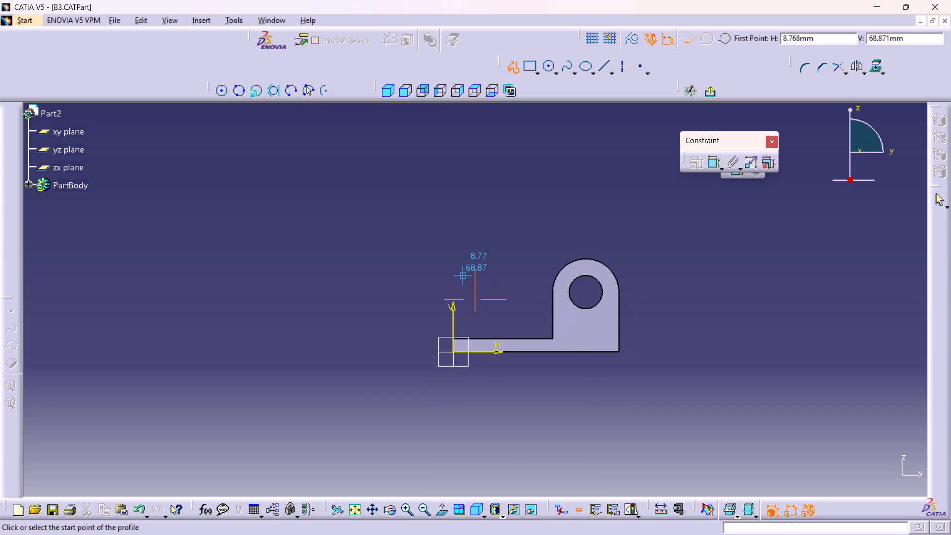
middle_drag(464, 275, 464, 276)
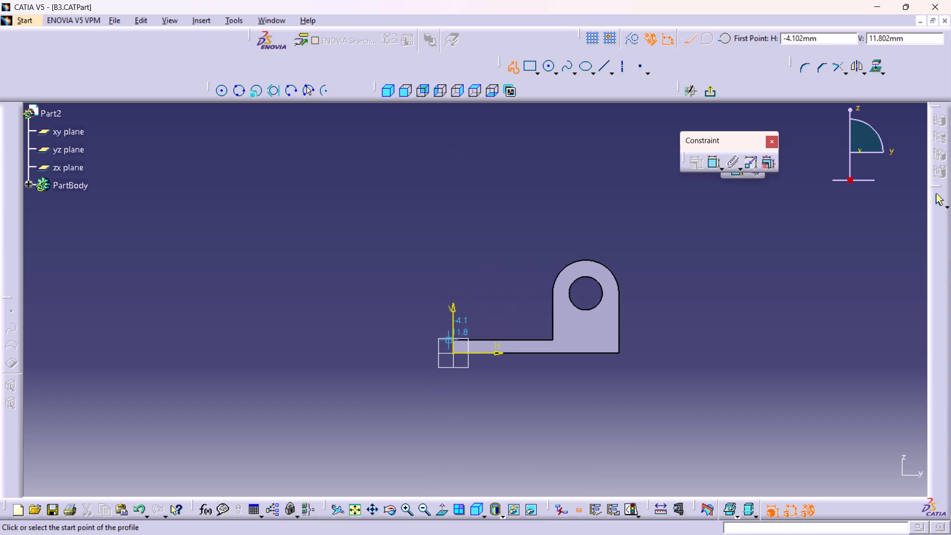
middle_drag(516, 322, 486, 213)
right_drag(516, 322, 497, 262)
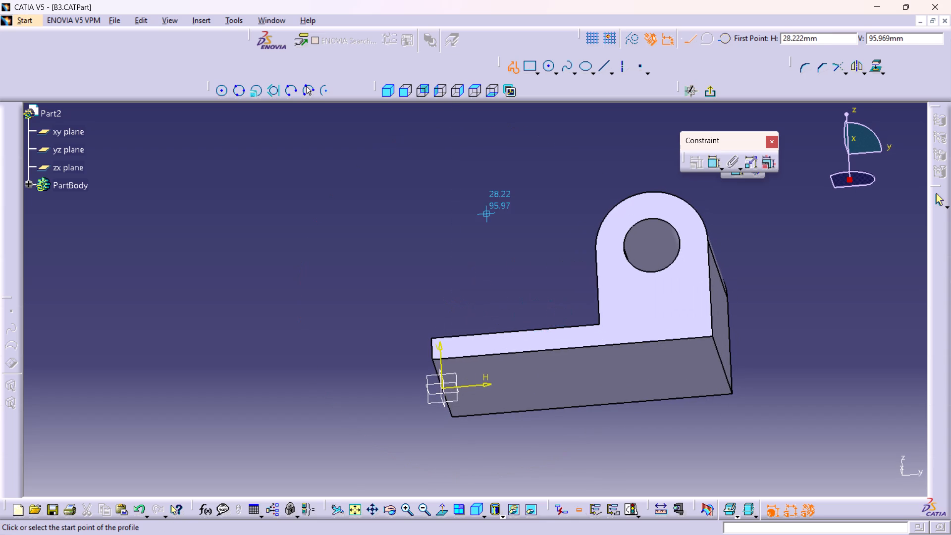
middle_drag(488, 213, 484, 140)
right_click(488, 213)
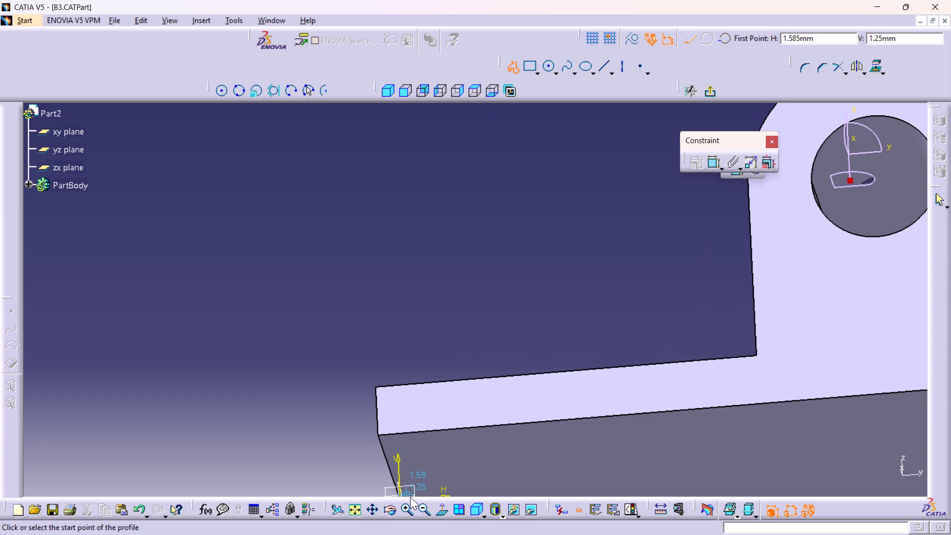
click(439, 510)
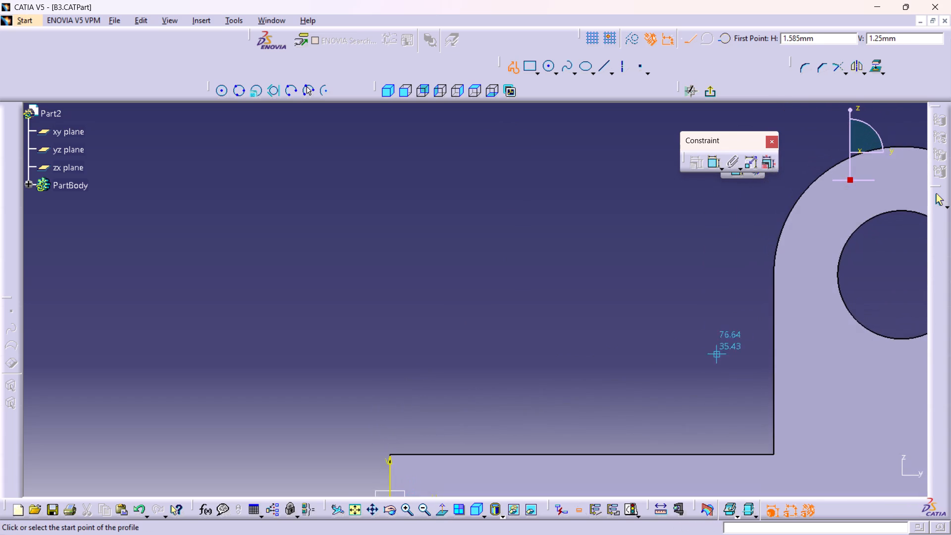
middle_drag(750, 332, 542, 267)
middle_drag(632, 241, 604, 283)
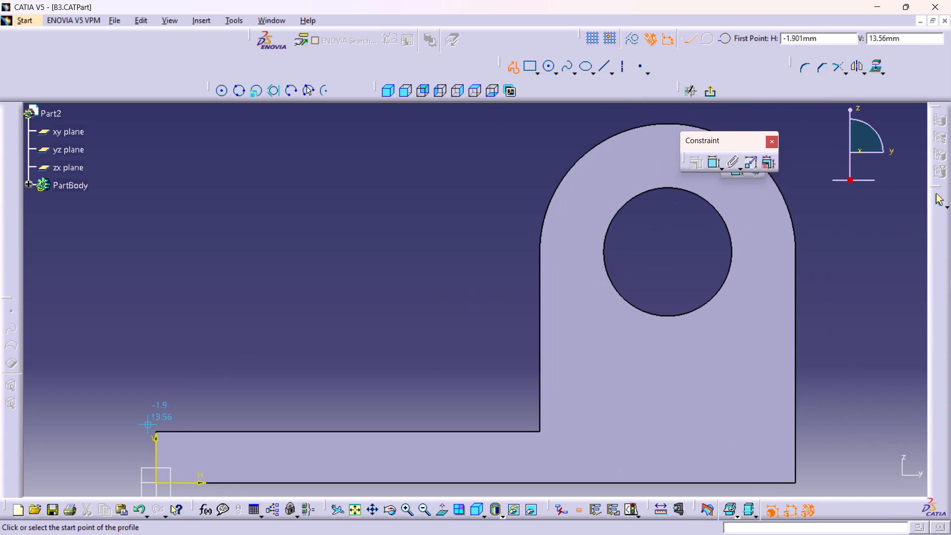
drag(157, 431, 204, 417)
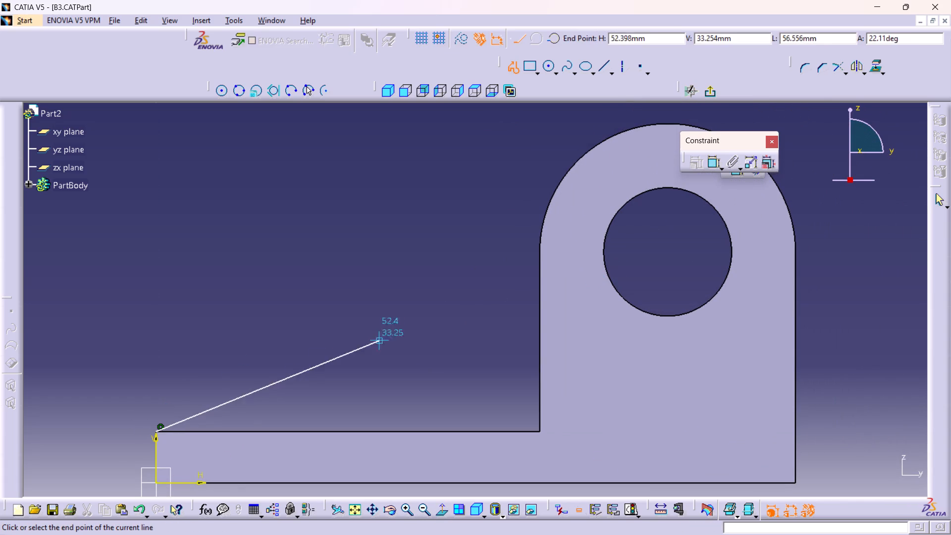
click(549, 193)
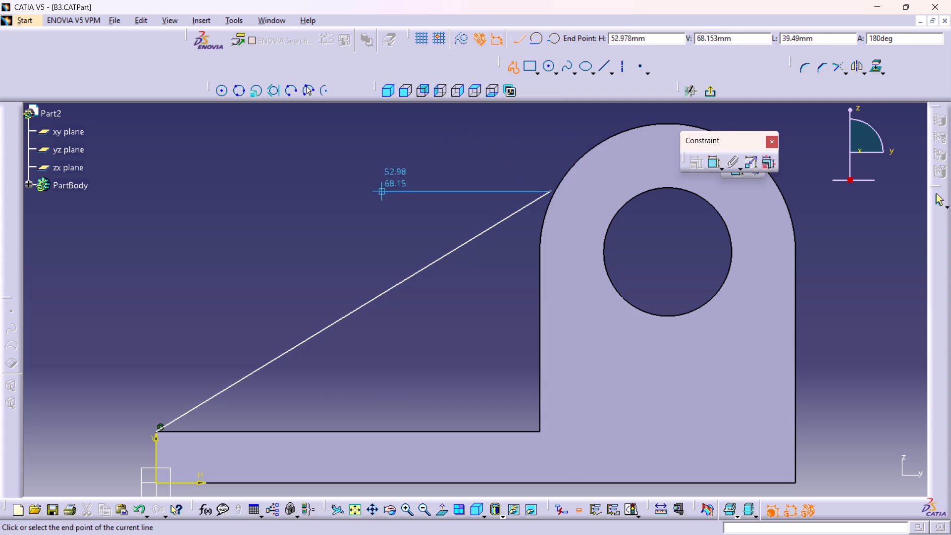
click(936, 198)
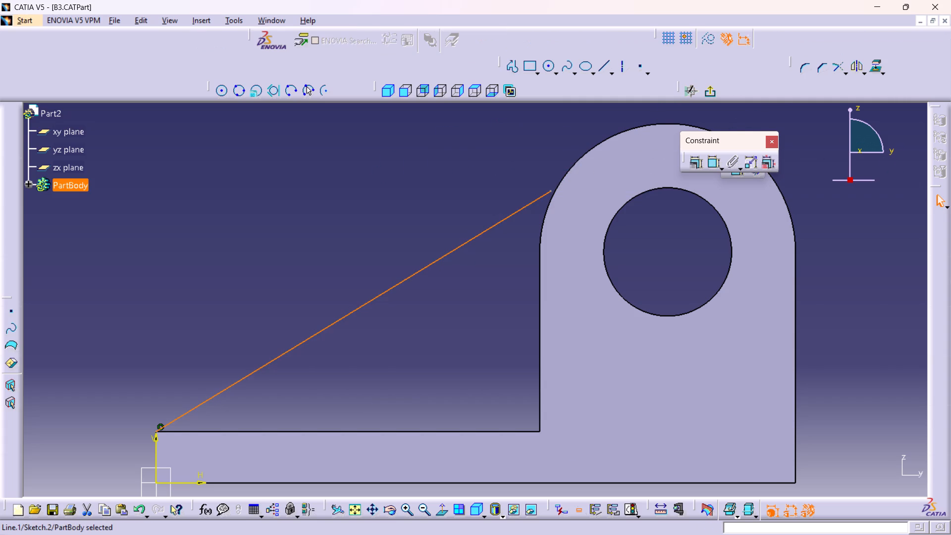
middle_drag(670, 180, 686, 148)
click(397, 198)
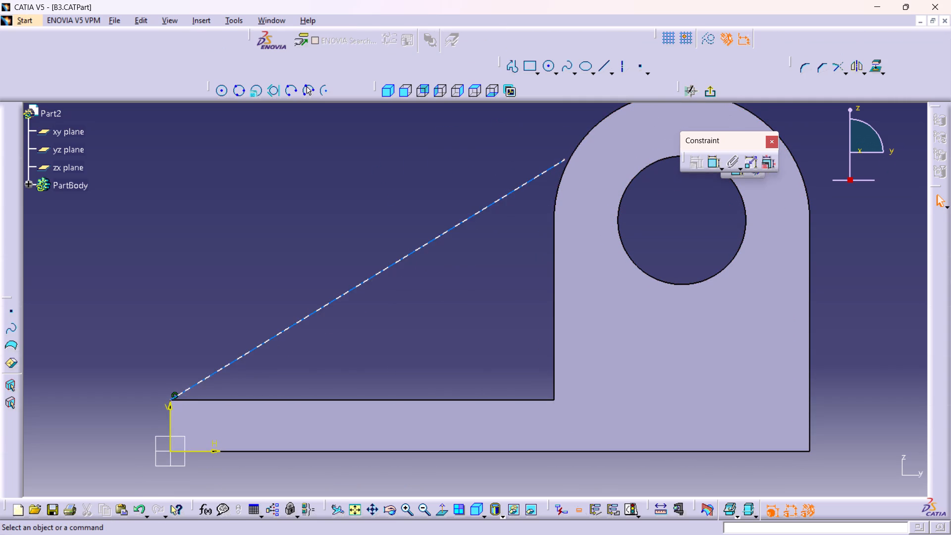
Constrain the sloping line's upper endpoint coincident with the lug's rounded outer edge.
middle_drag(545, 214, 521, 246)
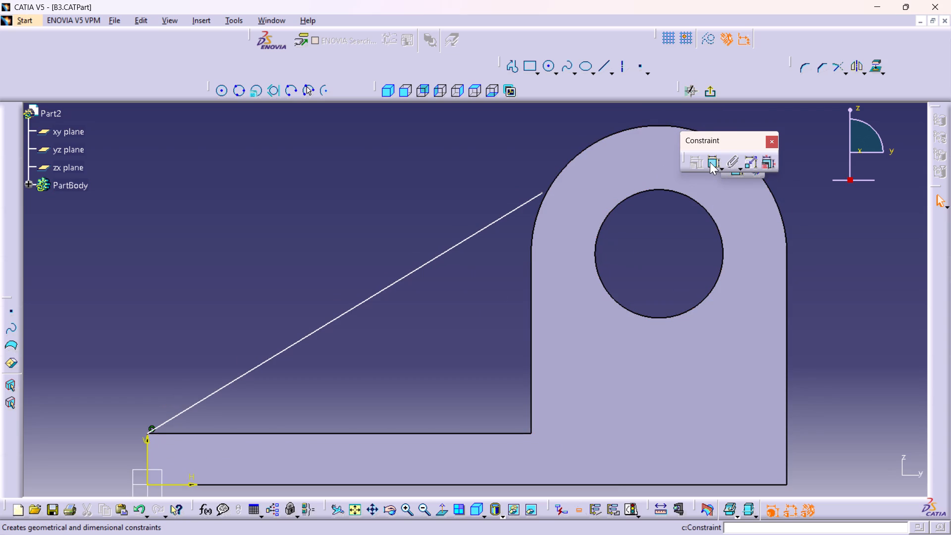
double_click(710, 160)
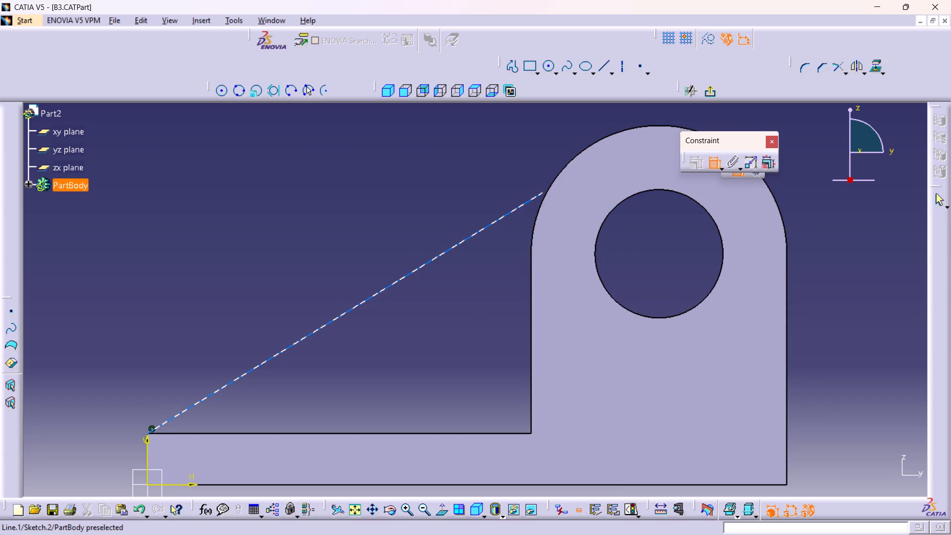
click(541, 193)
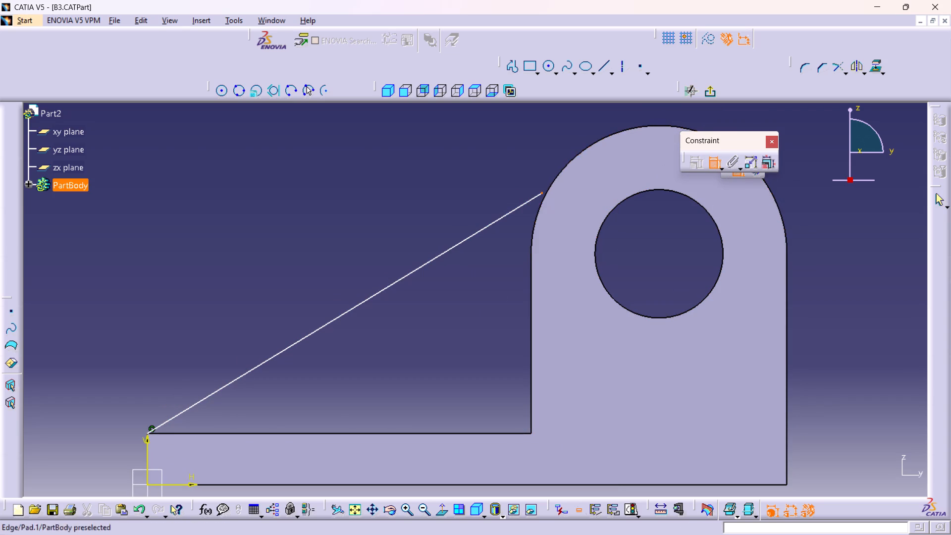
click(569, 163)
right_click(543, 133)
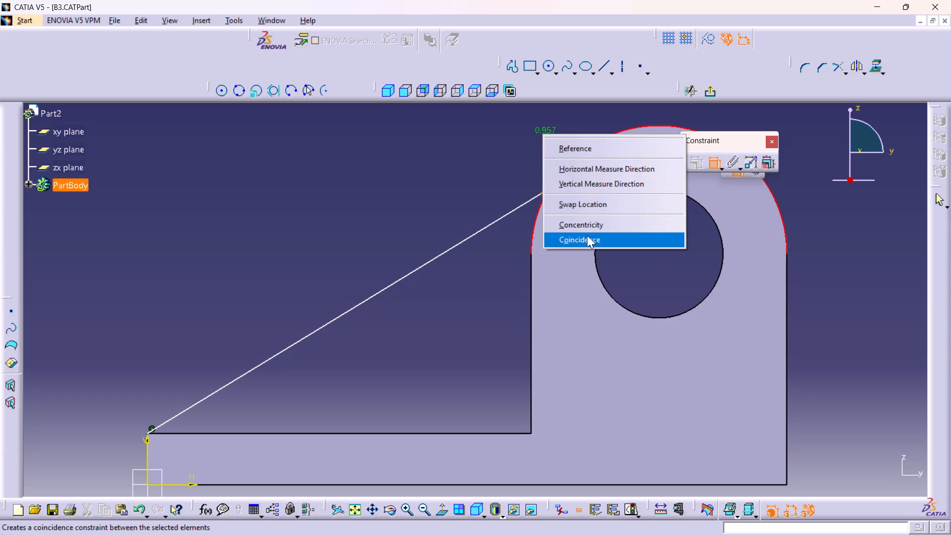
click(587, 235)
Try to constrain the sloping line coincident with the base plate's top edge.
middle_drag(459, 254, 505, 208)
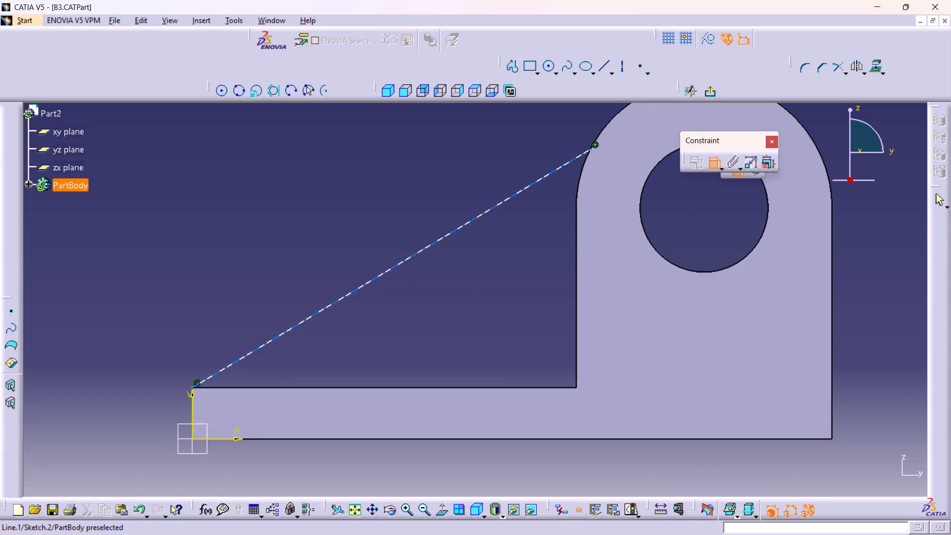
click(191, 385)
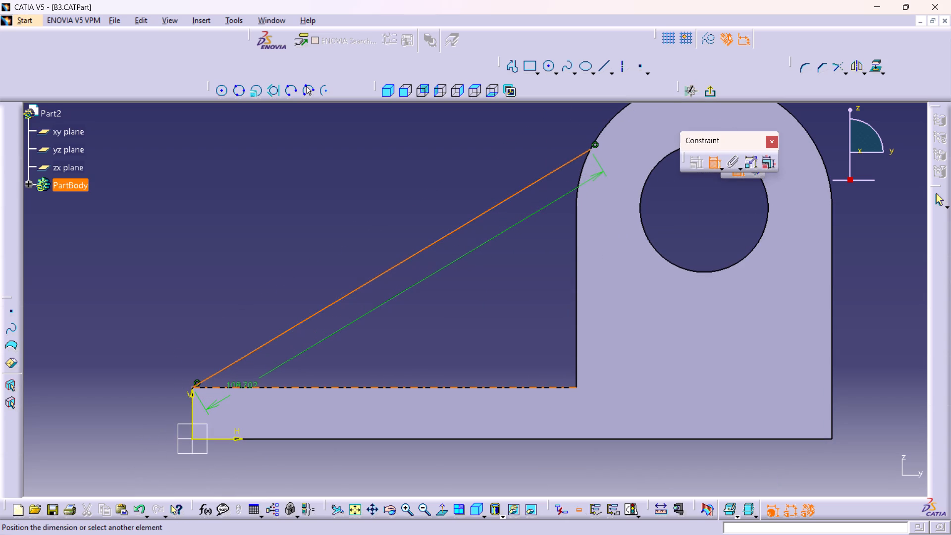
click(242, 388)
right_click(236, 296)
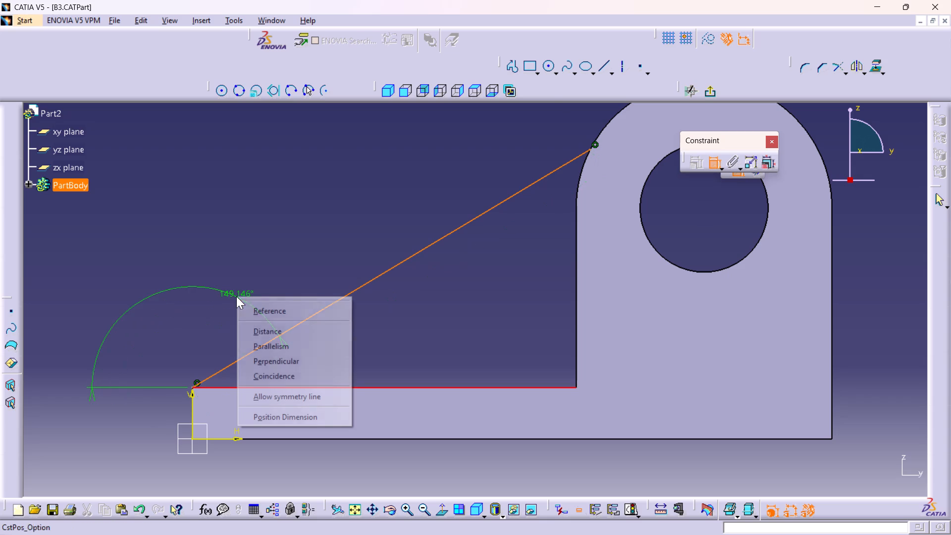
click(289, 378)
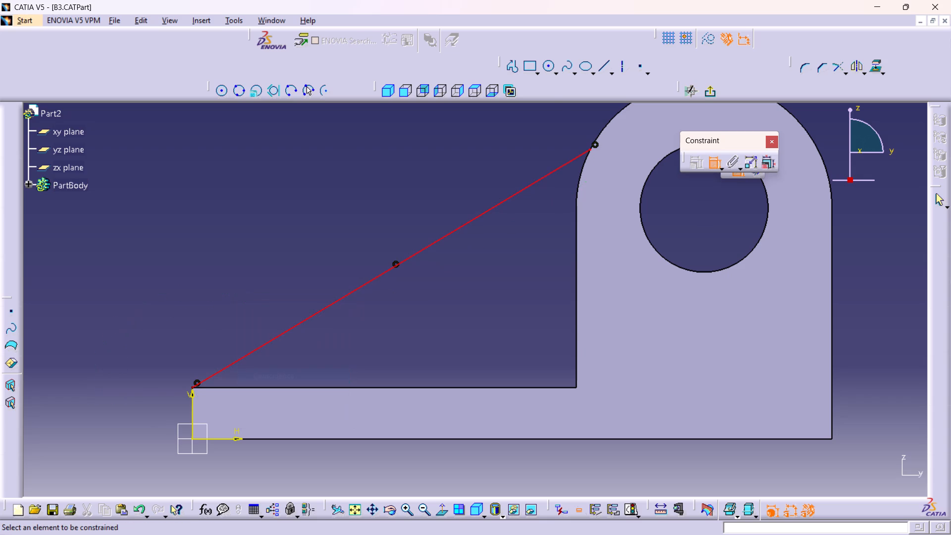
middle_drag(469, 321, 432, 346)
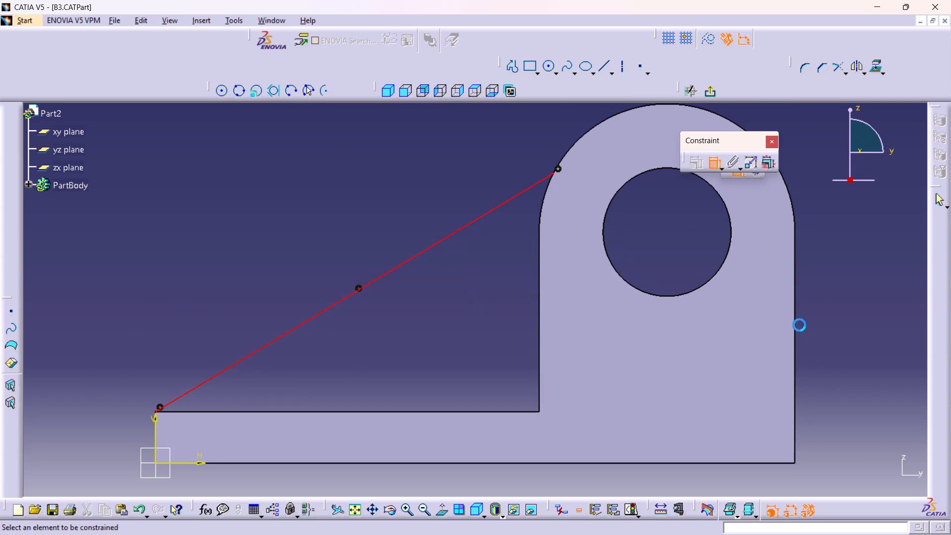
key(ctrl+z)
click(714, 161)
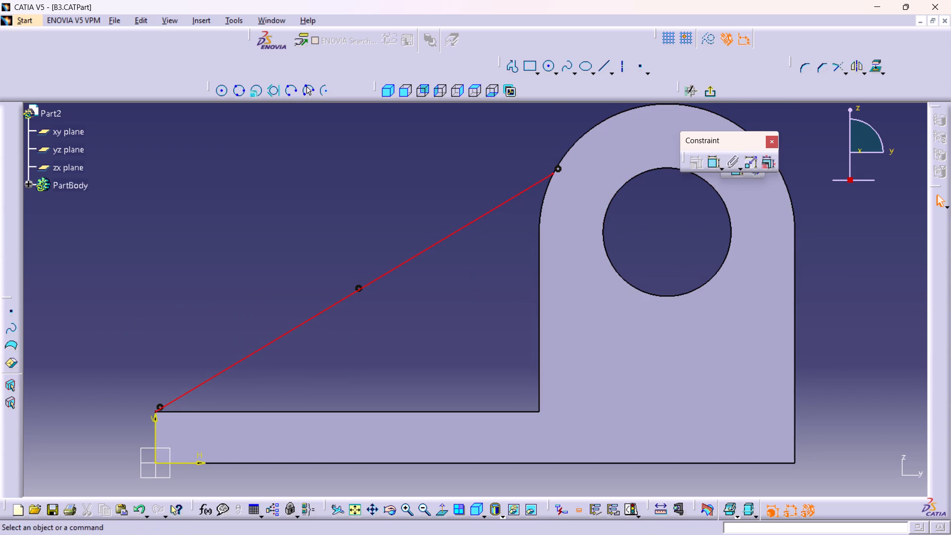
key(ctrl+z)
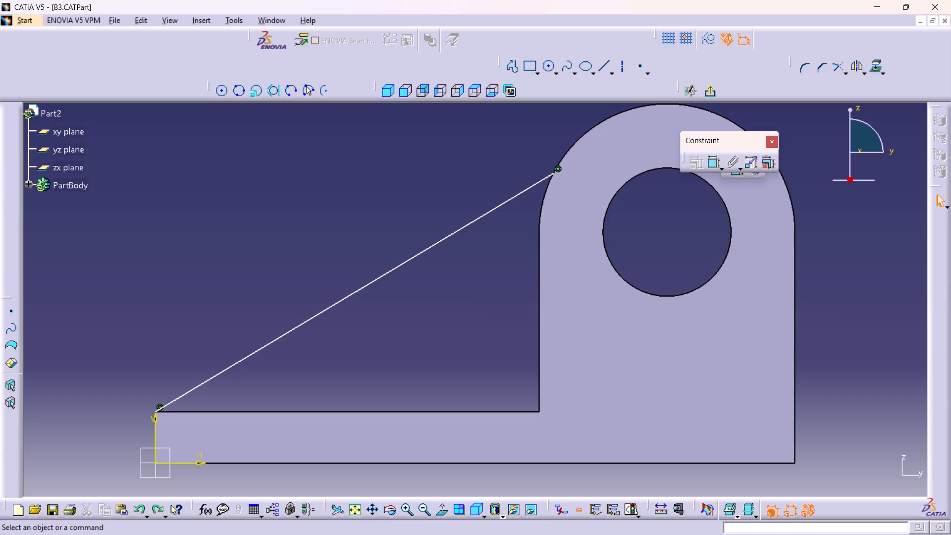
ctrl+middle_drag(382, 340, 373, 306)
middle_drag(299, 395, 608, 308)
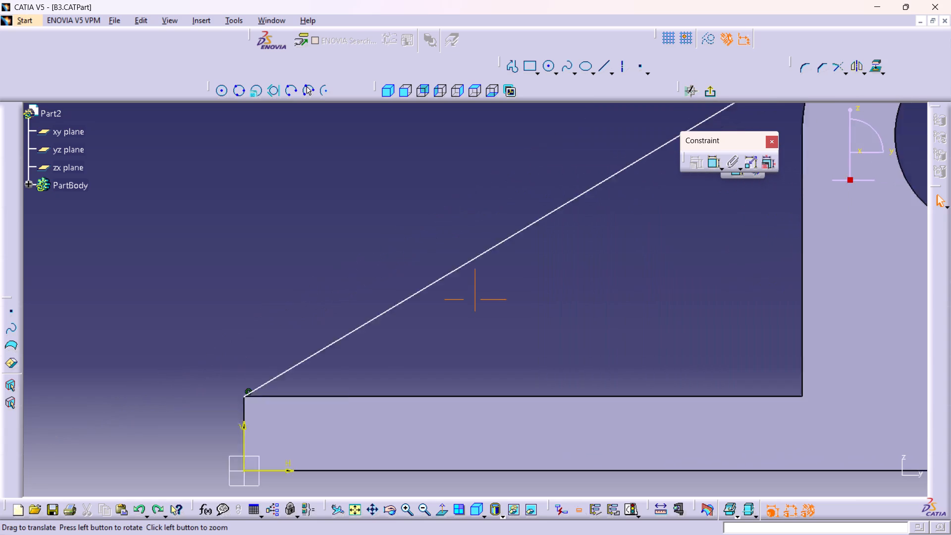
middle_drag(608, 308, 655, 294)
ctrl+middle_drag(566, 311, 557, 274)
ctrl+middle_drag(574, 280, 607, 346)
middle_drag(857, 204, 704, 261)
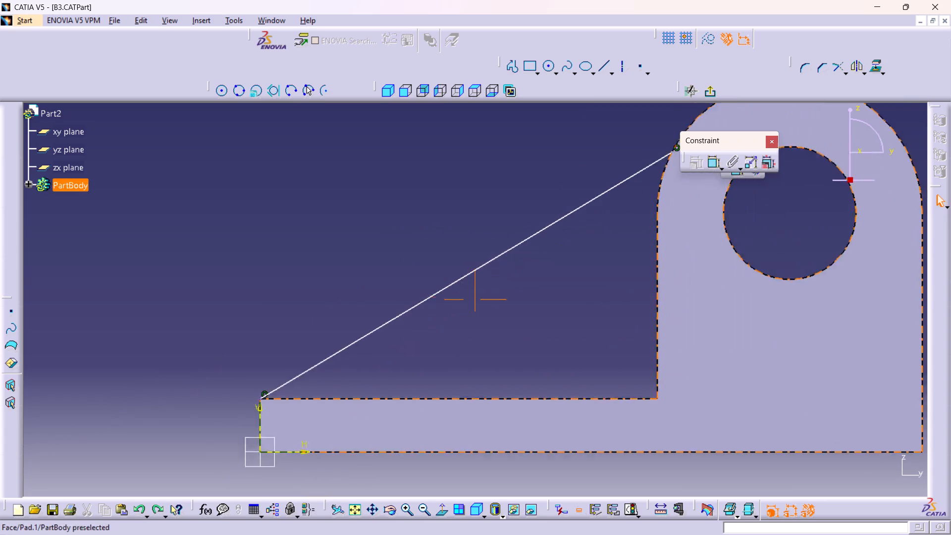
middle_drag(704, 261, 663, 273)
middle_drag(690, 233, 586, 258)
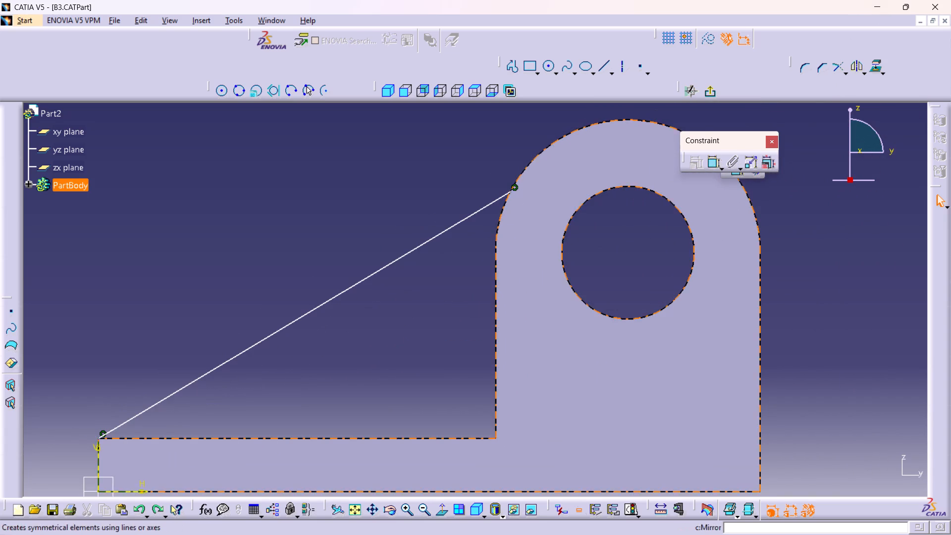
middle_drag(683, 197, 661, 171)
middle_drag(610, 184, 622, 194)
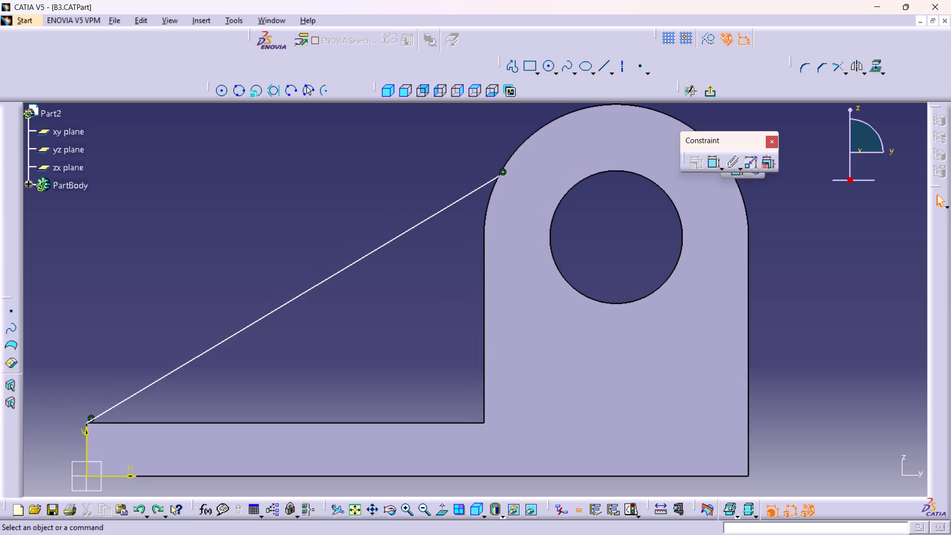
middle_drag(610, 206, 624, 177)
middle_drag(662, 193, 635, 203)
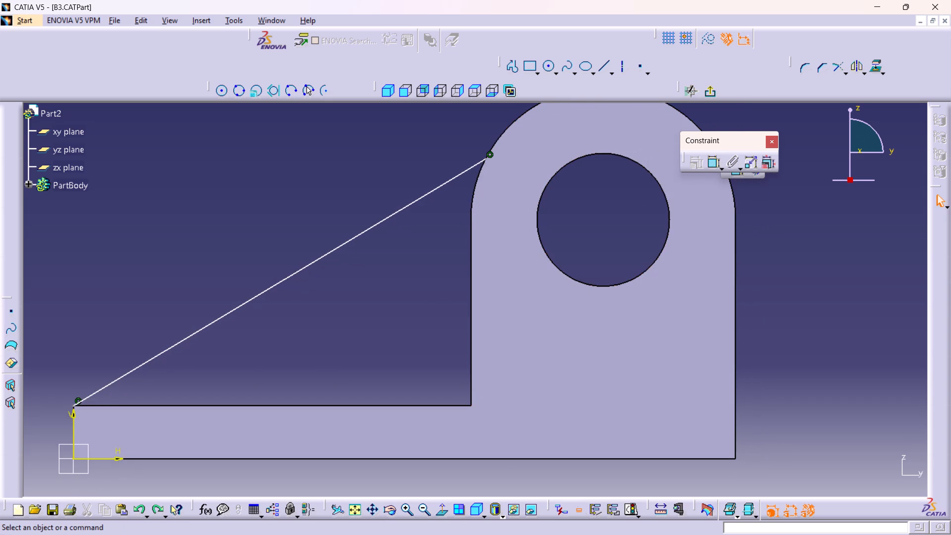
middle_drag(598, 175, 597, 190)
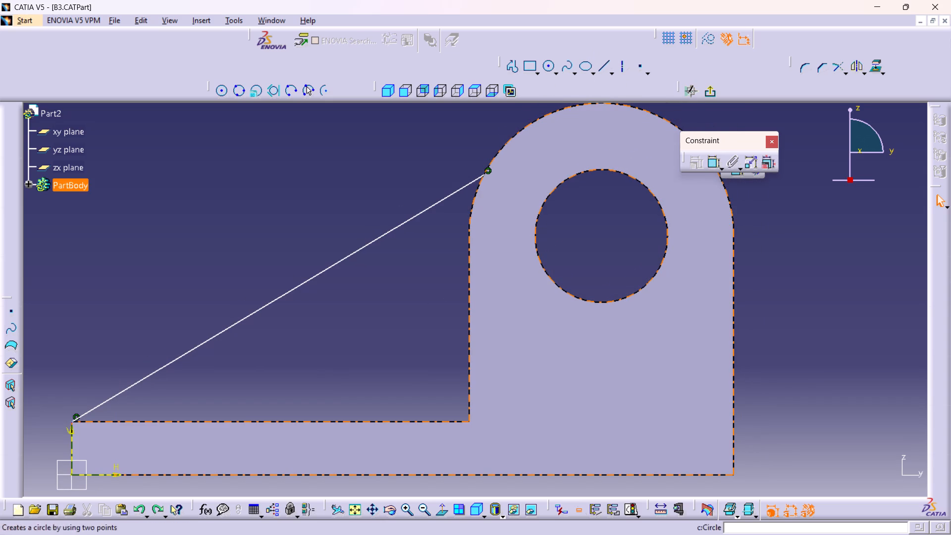
Dimension the sloping line's length, placing the dimension above the line.
click(720, 161)
click(714, 171)
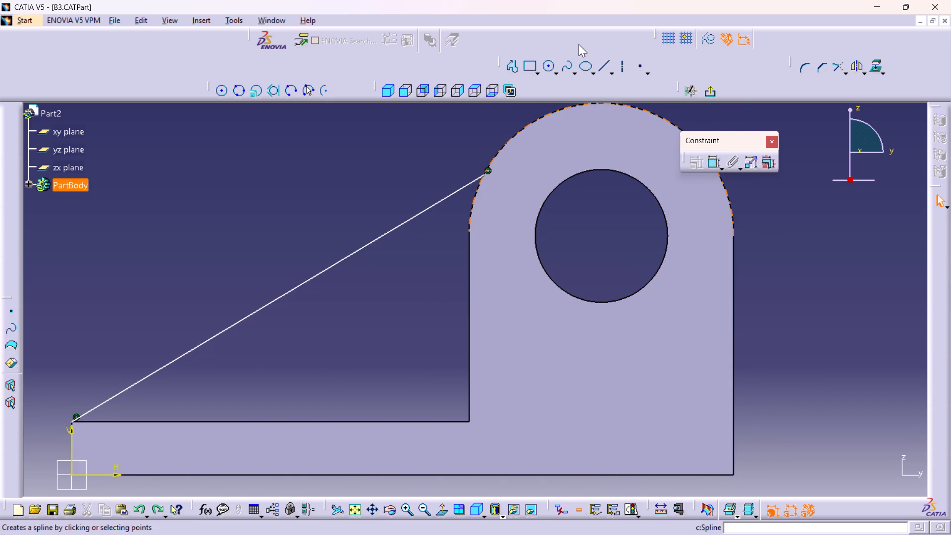
click(715, 163)
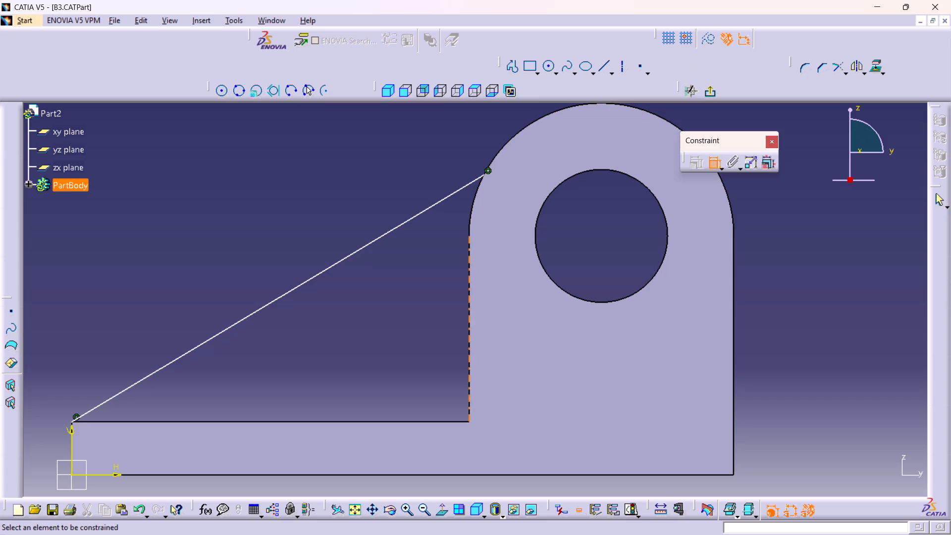
click(353, 249)
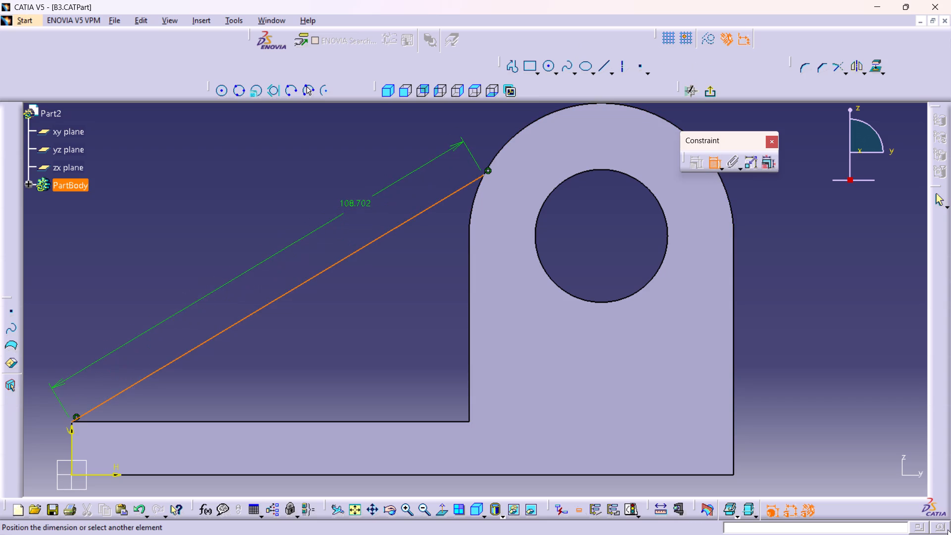
middle_drag(948, 530, 915, 534)
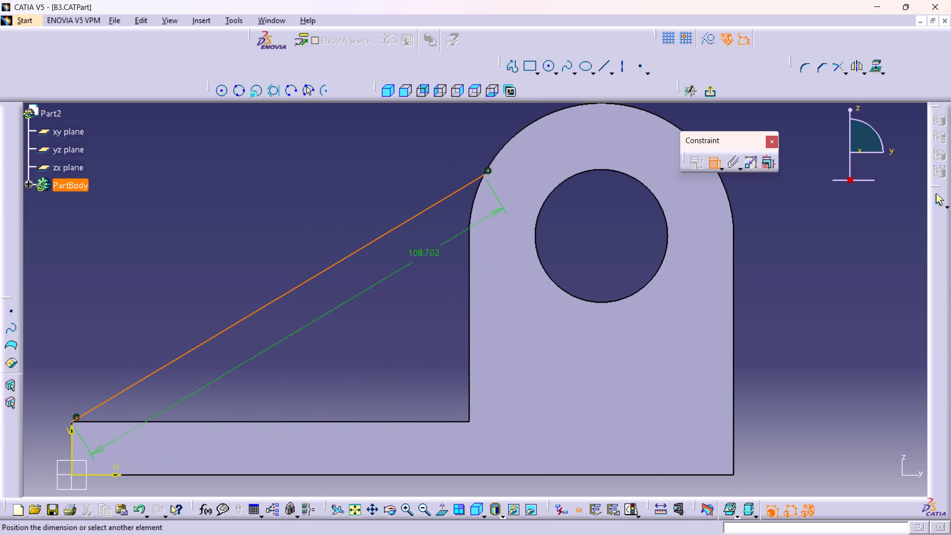
middle_drag(377, 174, 378, 218)
click(254, 261)
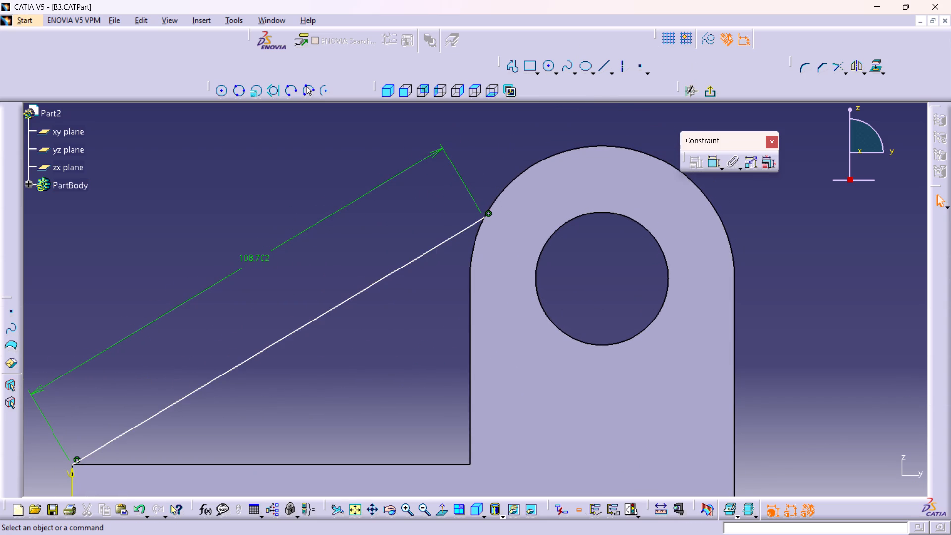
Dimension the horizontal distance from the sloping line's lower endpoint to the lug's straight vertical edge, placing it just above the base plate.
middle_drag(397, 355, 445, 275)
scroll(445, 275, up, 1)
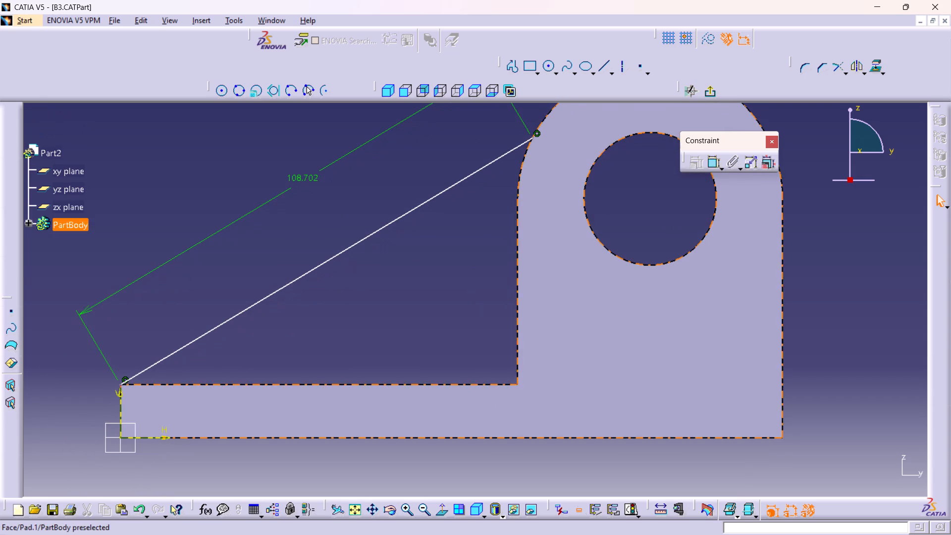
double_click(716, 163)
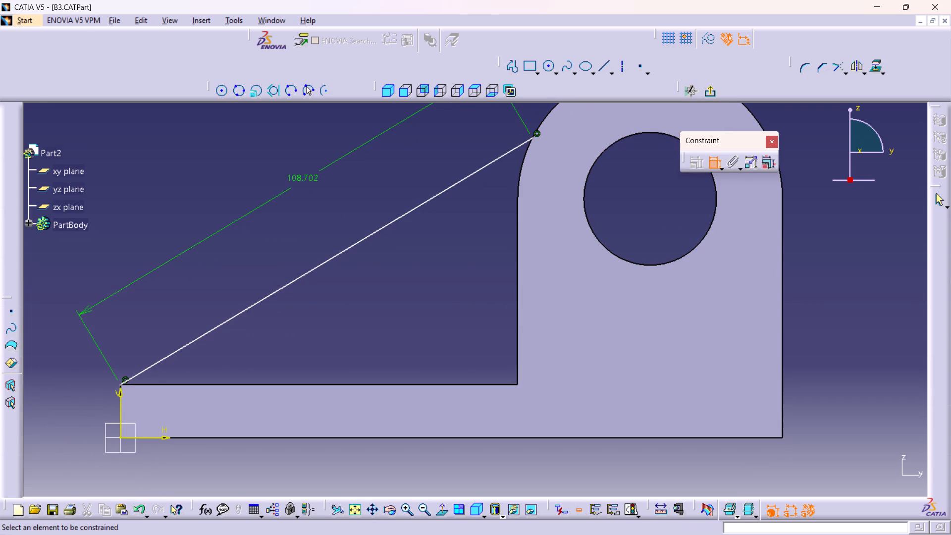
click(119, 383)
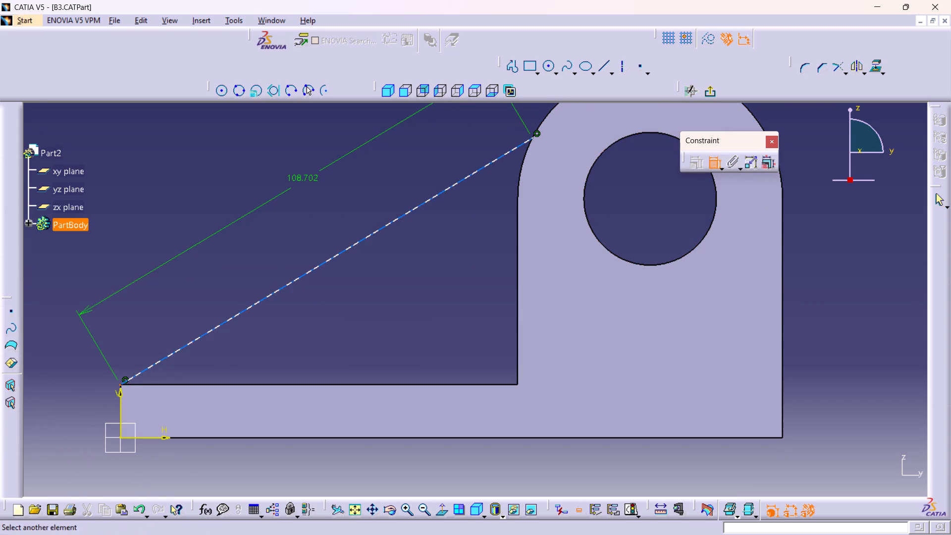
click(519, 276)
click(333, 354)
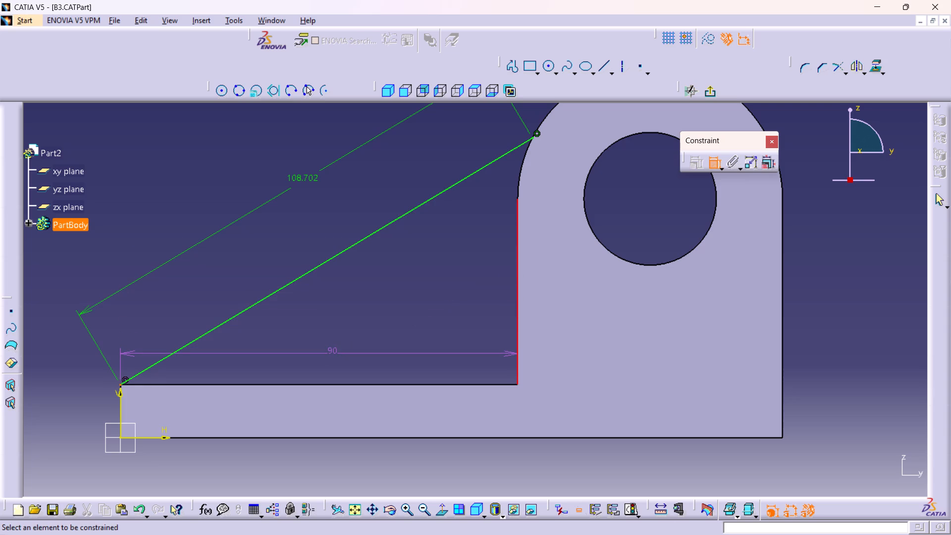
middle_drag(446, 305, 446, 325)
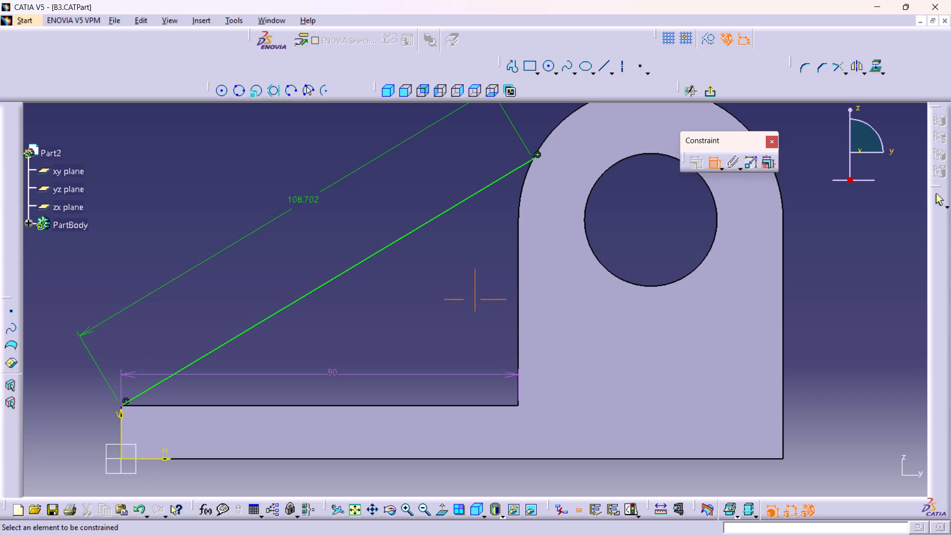
Delete the sloping line's length dimension.
click(301, 199)
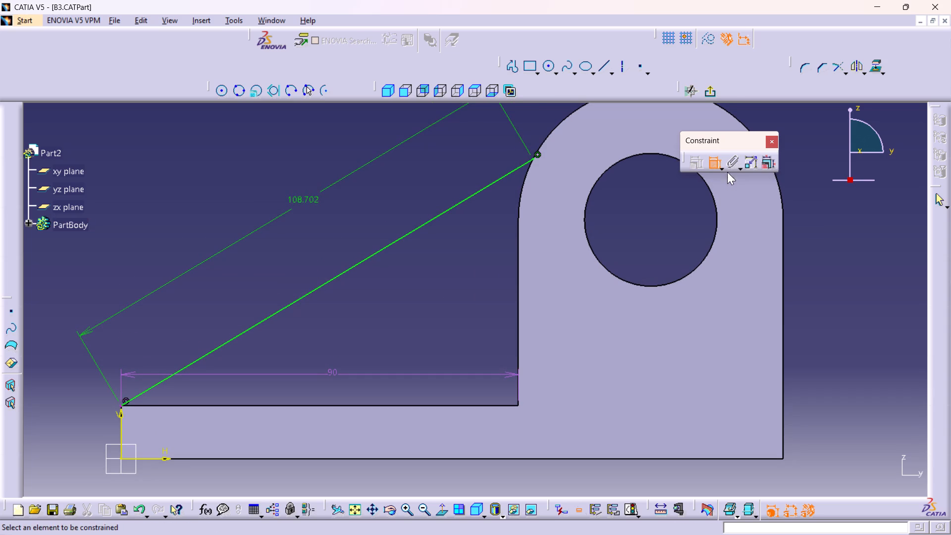
click(720, 167)
click(735, 179)
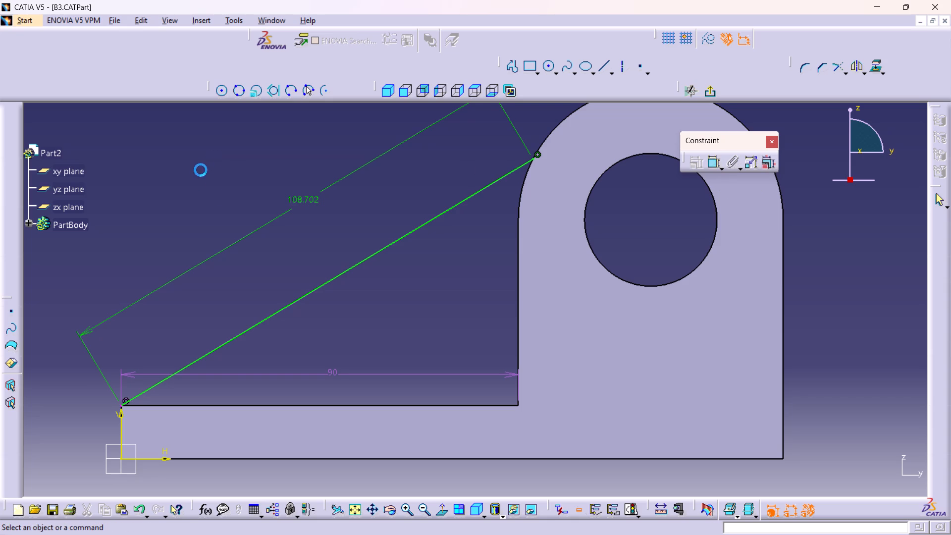
click(400, 270)
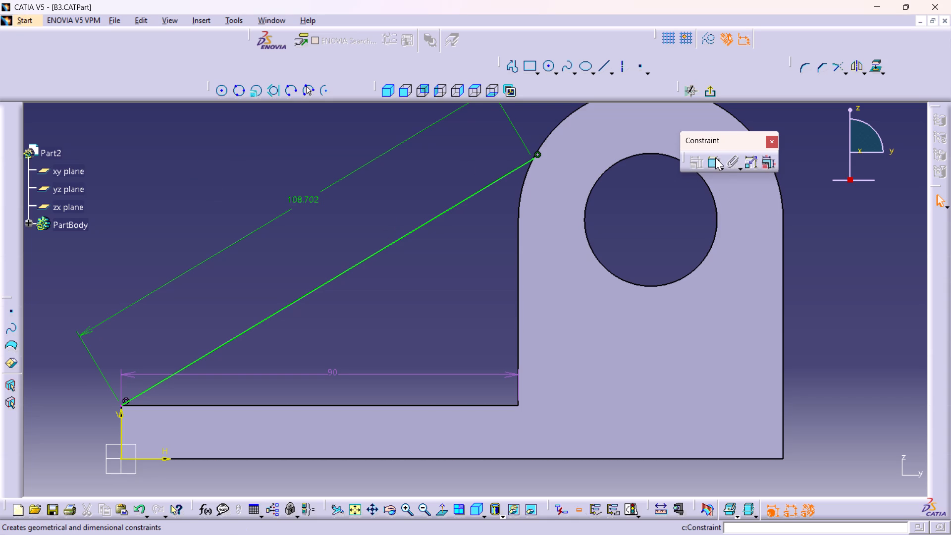
click(715, 158)
click(308, 198)
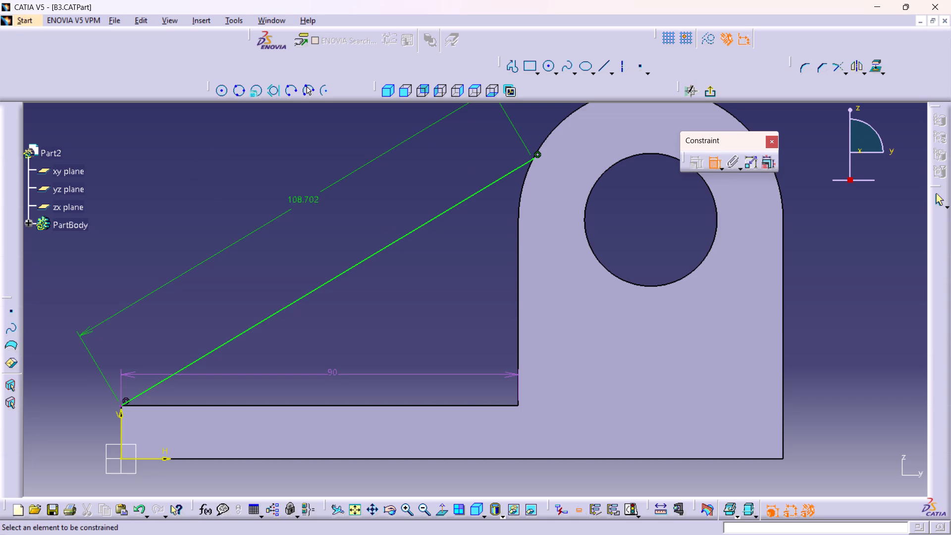
click(715, 160)
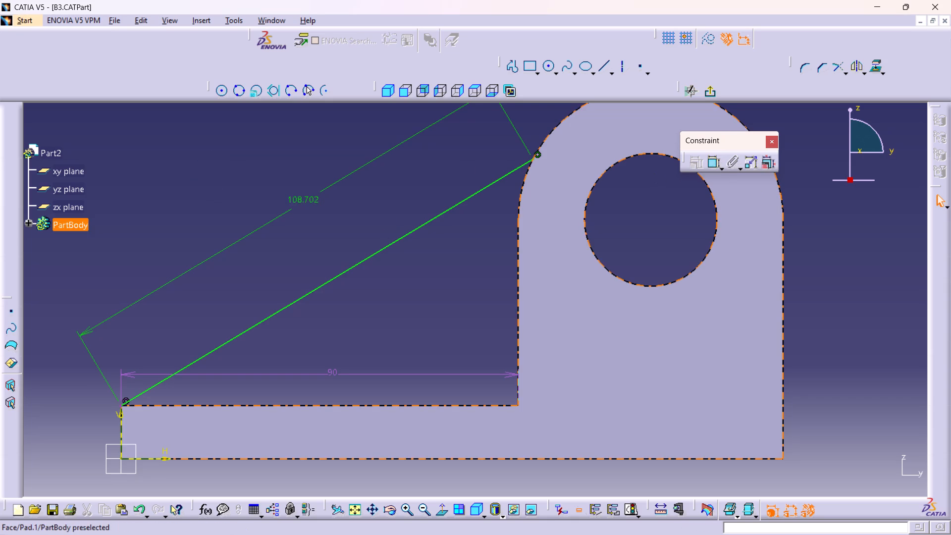
click(300, 195)
key(Delete)
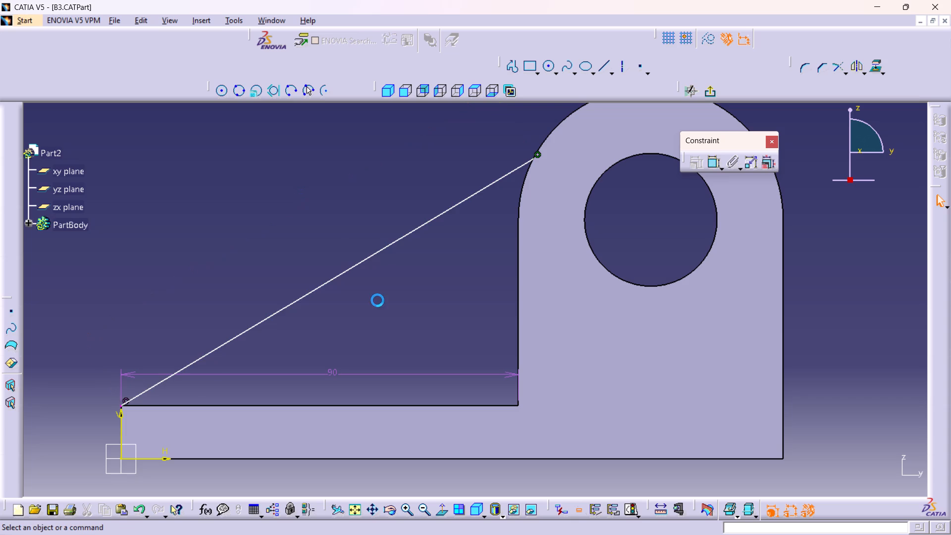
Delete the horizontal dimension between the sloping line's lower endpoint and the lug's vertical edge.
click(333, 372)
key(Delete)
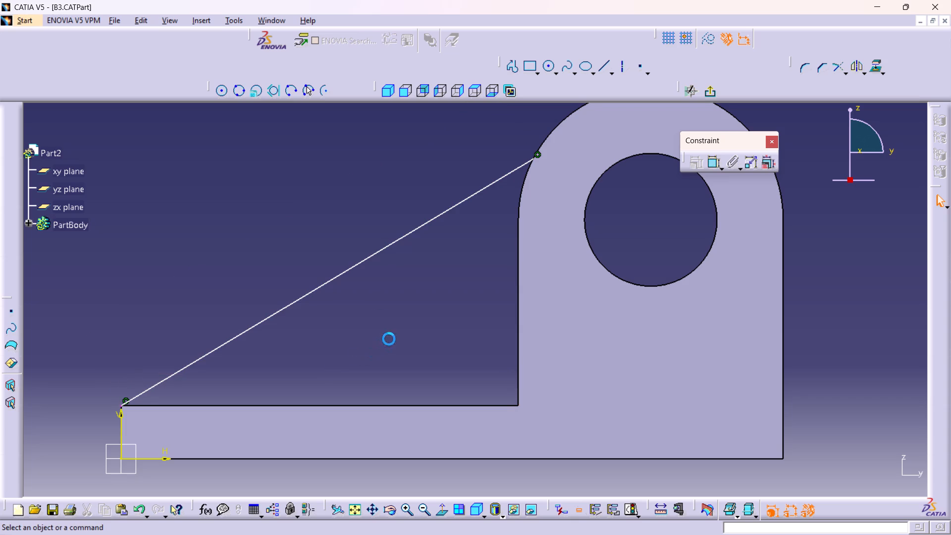
Dimension the sloping line's length again, placing the dimension parallel to and just above the line.
middle_drag(389, 339, 393, 355)
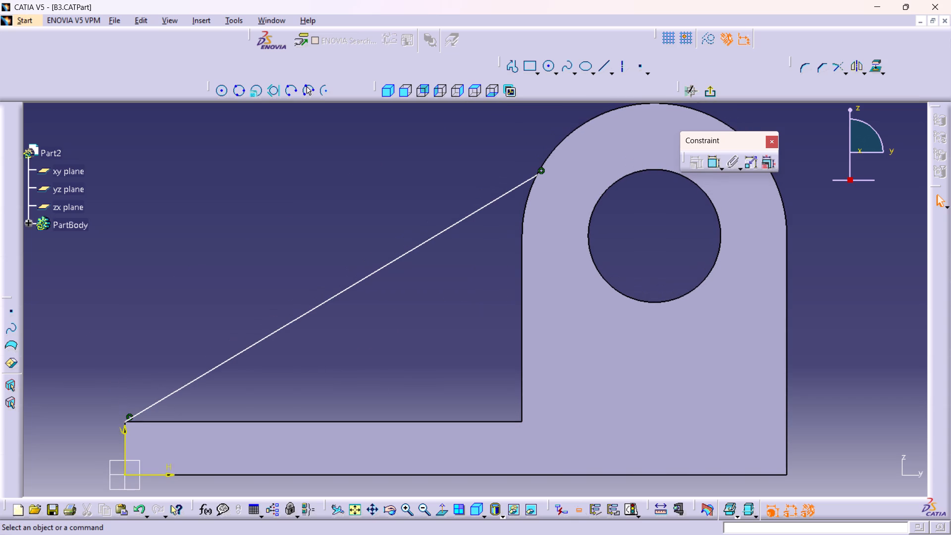
click(715, 165)
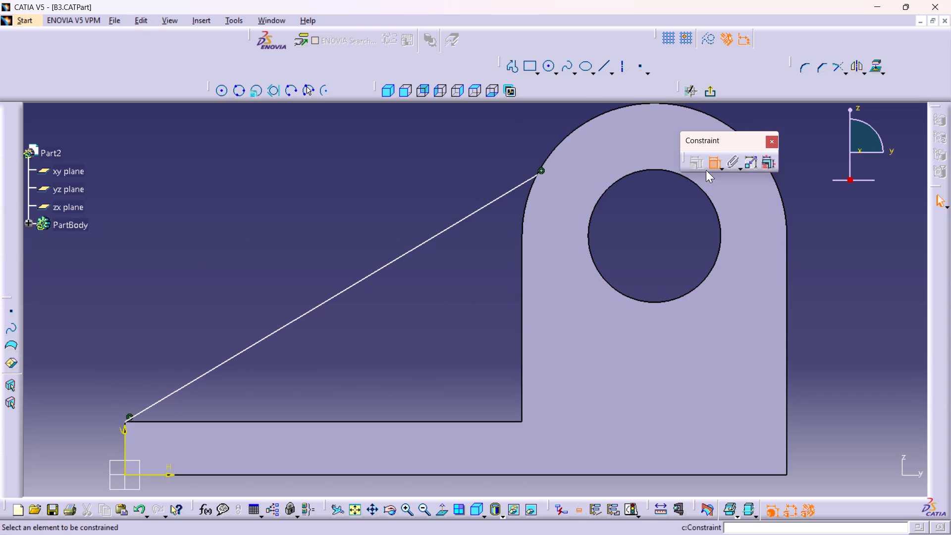
click(529, 178)
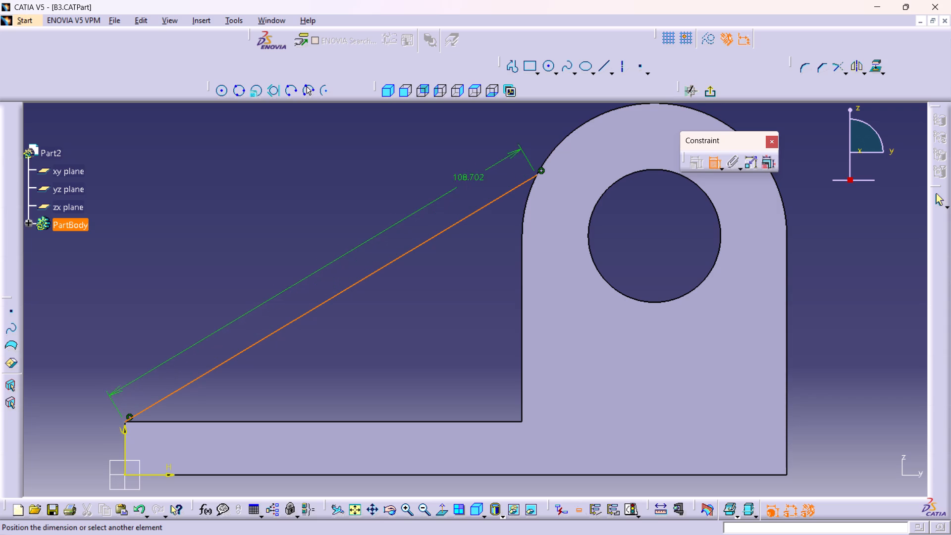
click(355, 232)
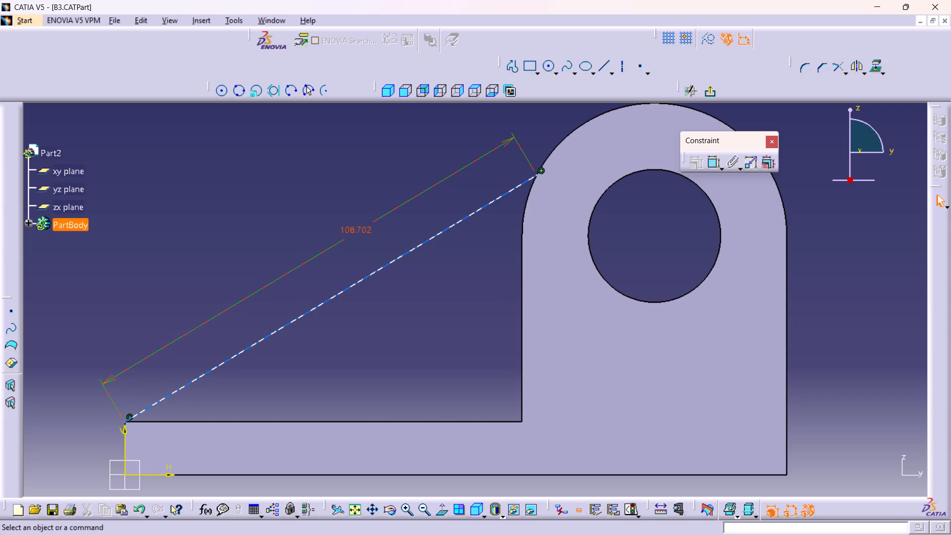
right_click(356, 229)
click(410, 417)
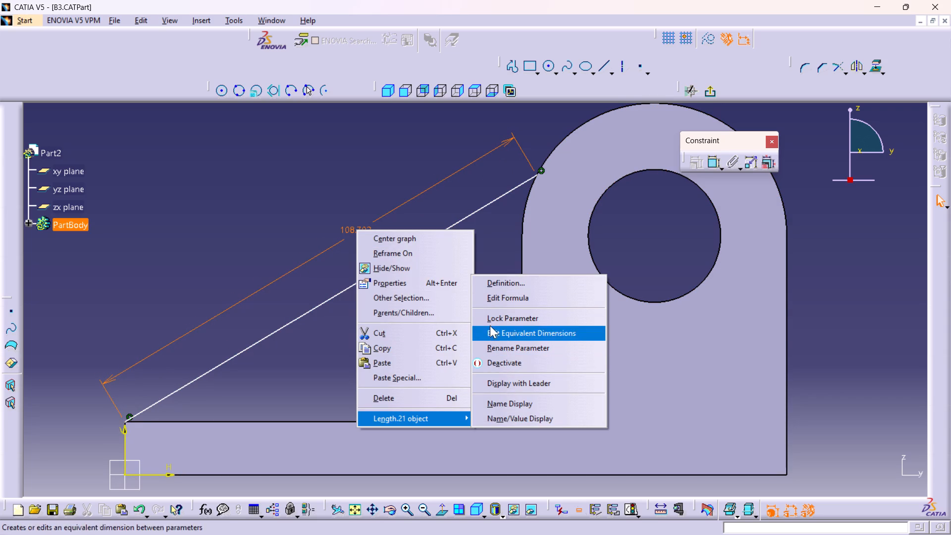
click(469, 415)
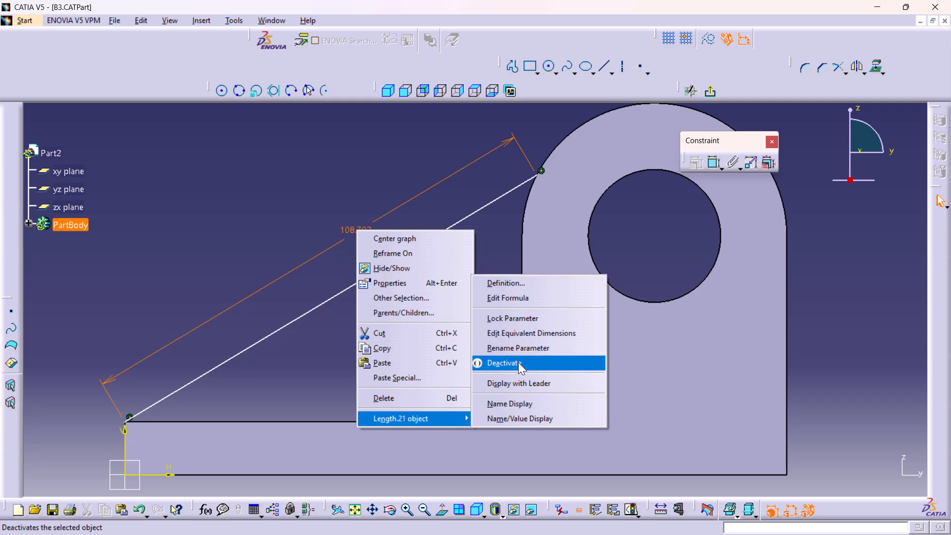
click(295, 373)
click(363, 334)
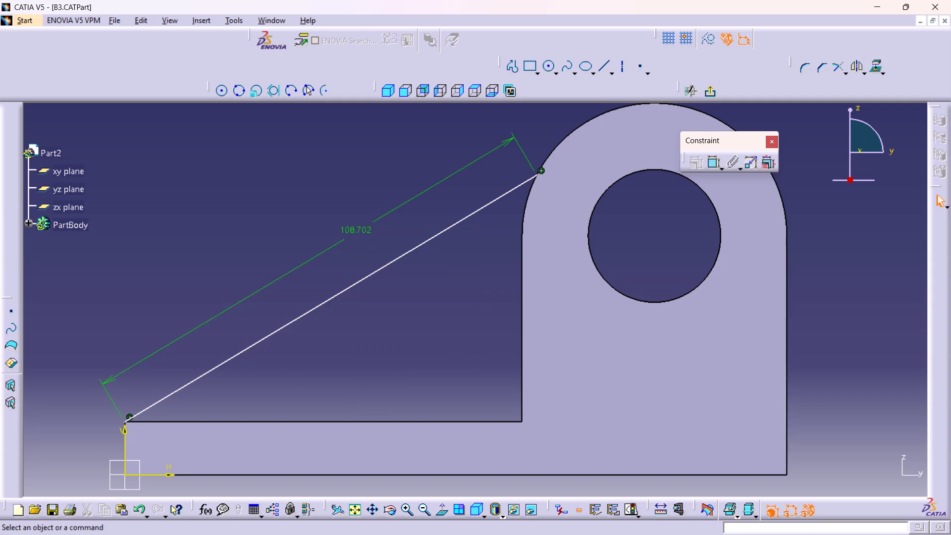
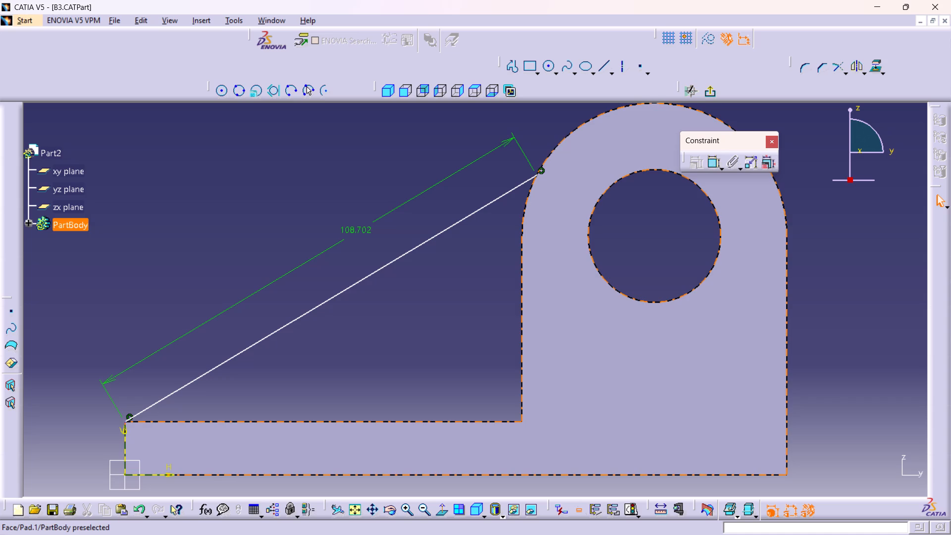
Delete the length dimension of the sloping line between the base plate and the lug.
middle_drag(458, 329, 441, 337)
right_drag(458, 329, 440, 337)
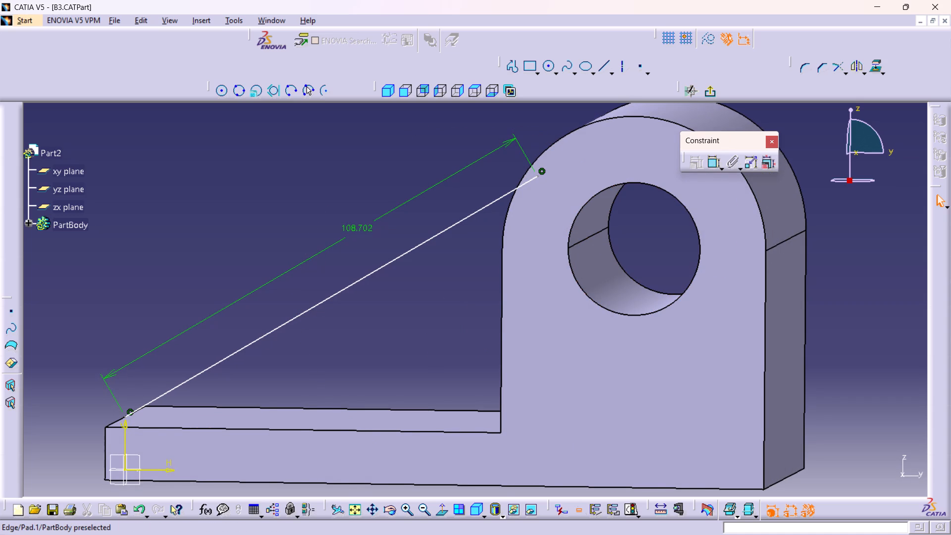
right_click(464, 162)
right_click(462, 174)
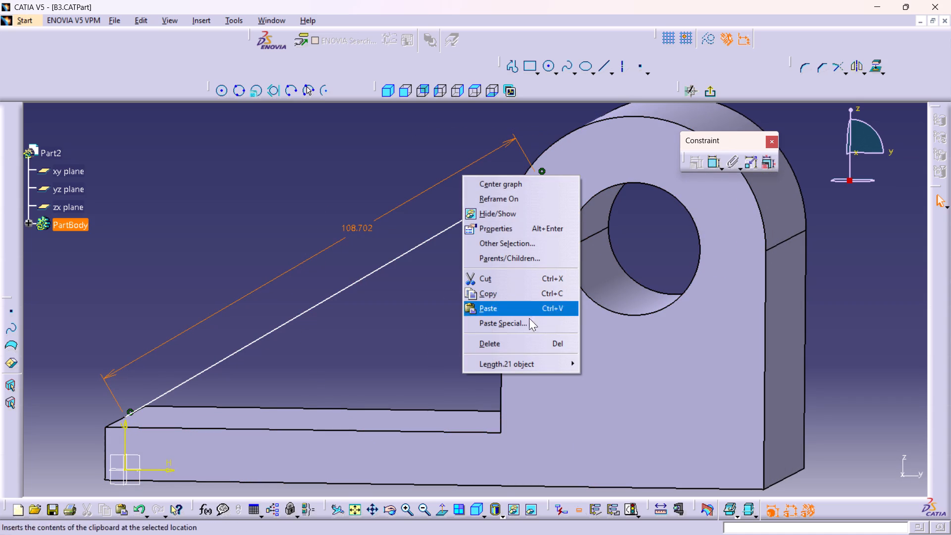
click(528, 348)
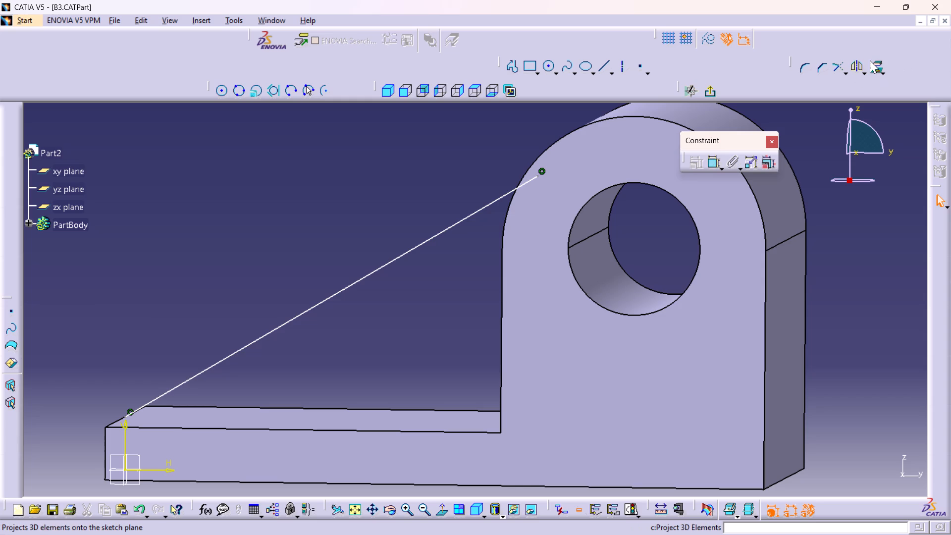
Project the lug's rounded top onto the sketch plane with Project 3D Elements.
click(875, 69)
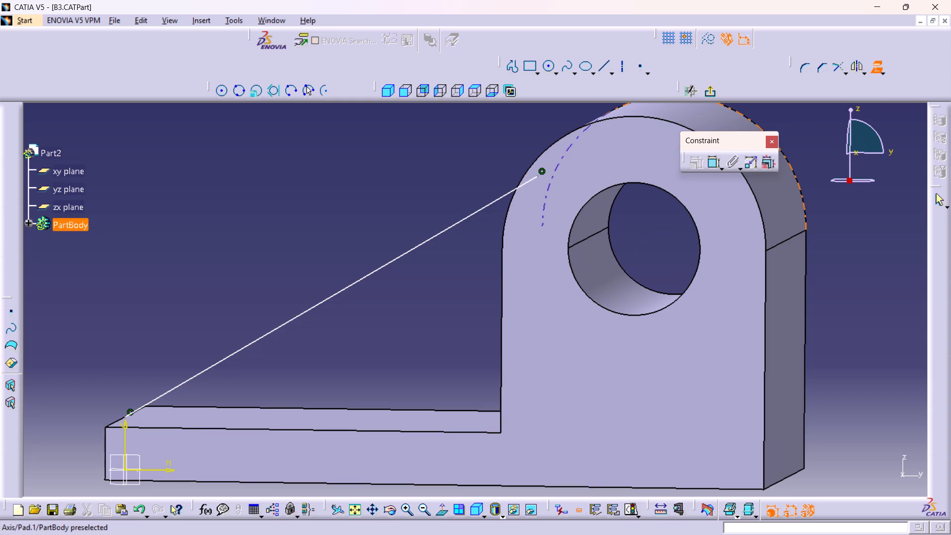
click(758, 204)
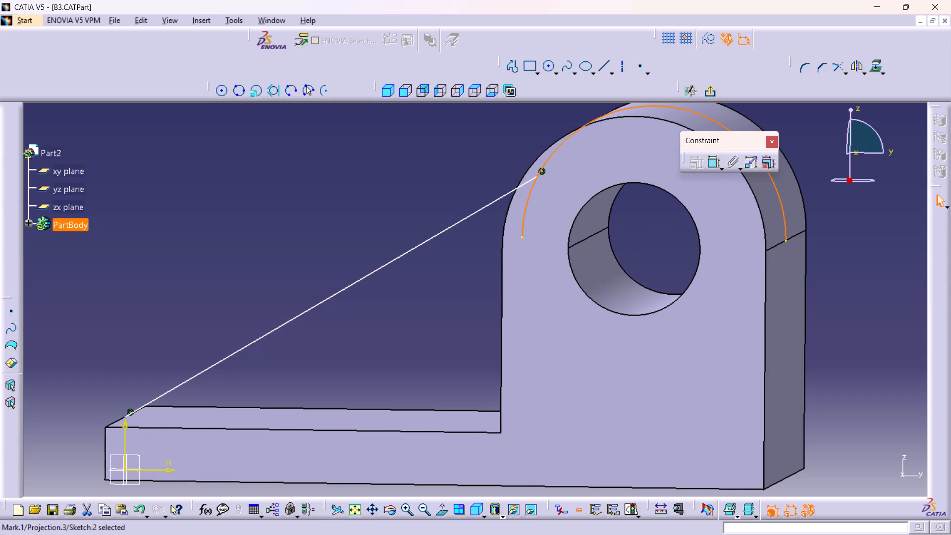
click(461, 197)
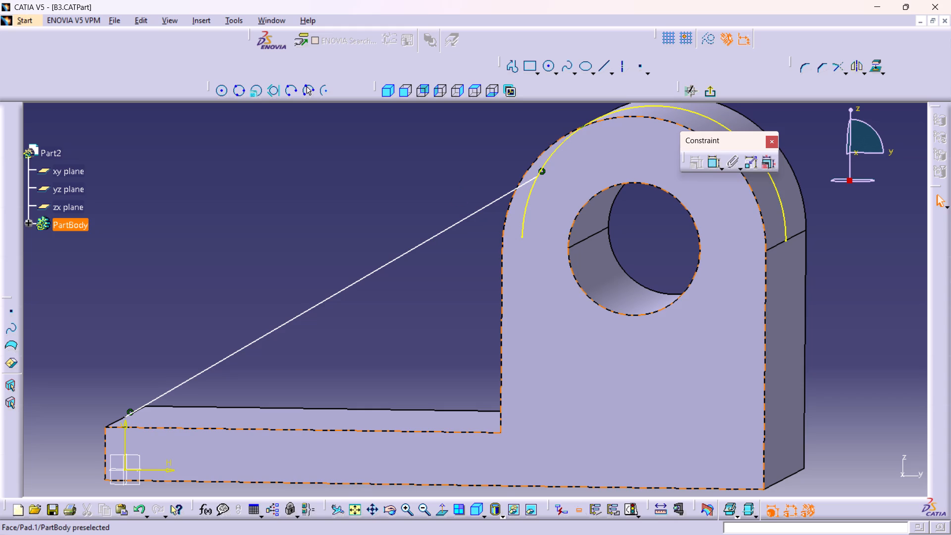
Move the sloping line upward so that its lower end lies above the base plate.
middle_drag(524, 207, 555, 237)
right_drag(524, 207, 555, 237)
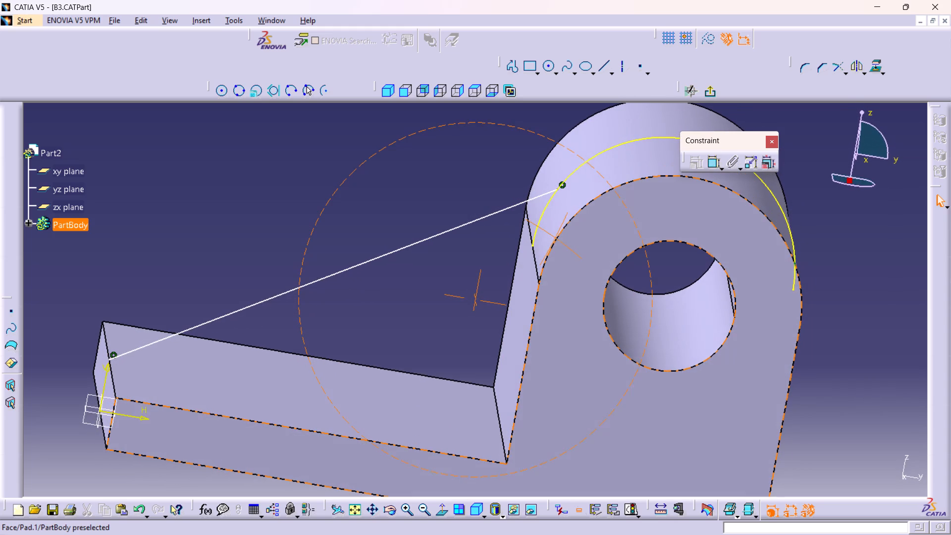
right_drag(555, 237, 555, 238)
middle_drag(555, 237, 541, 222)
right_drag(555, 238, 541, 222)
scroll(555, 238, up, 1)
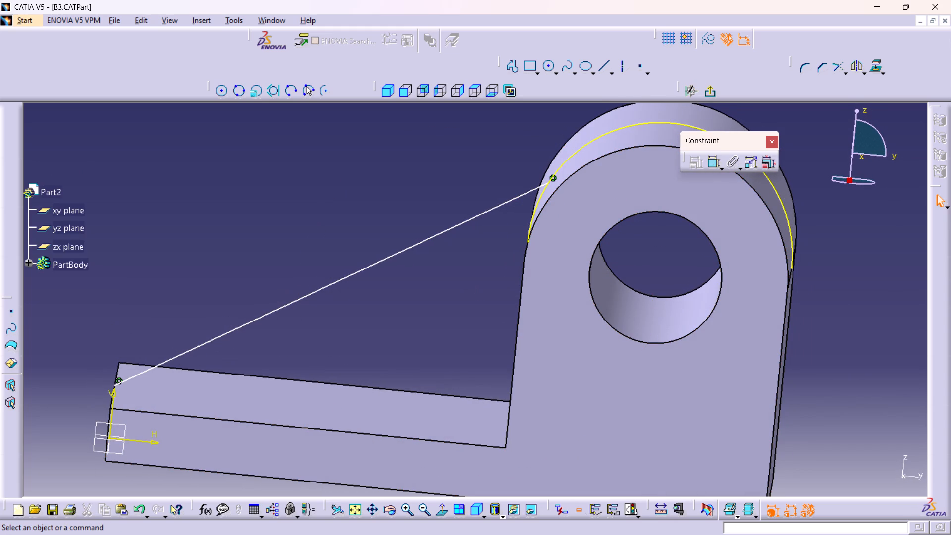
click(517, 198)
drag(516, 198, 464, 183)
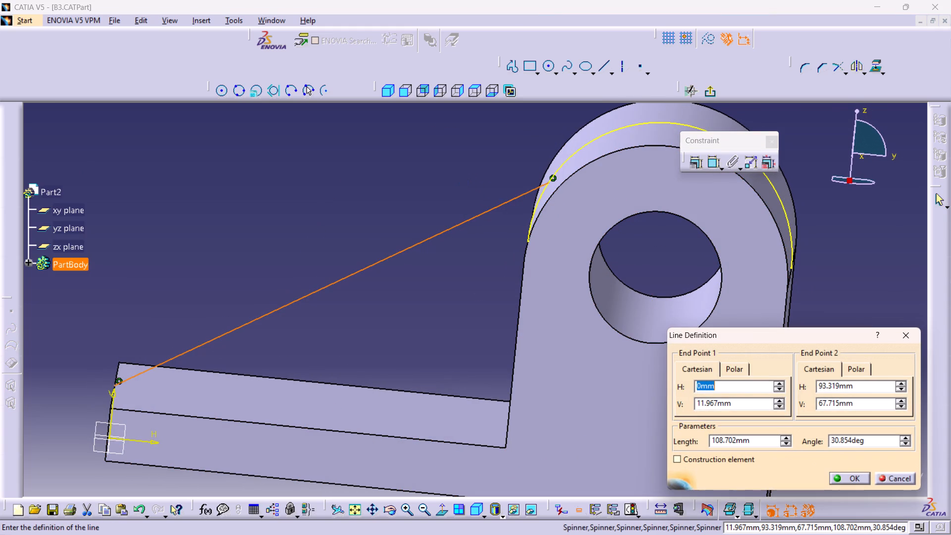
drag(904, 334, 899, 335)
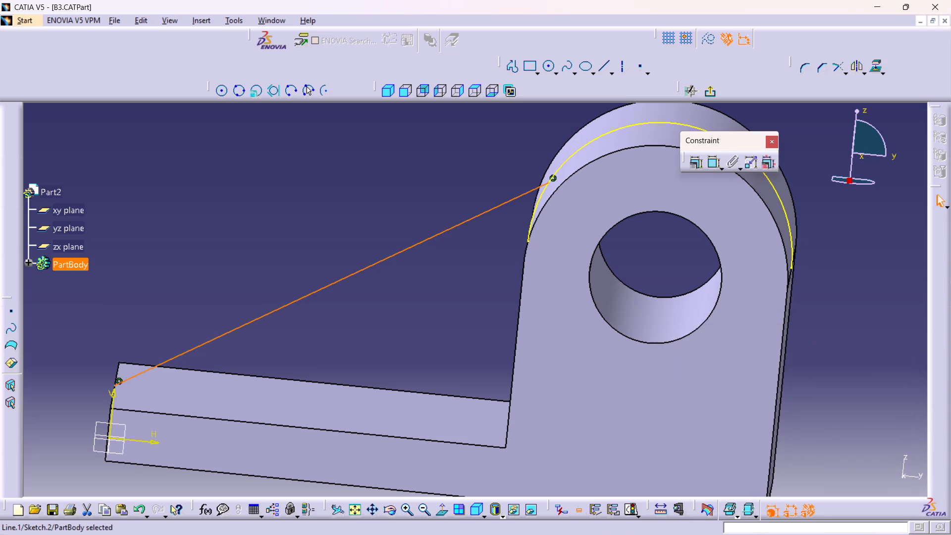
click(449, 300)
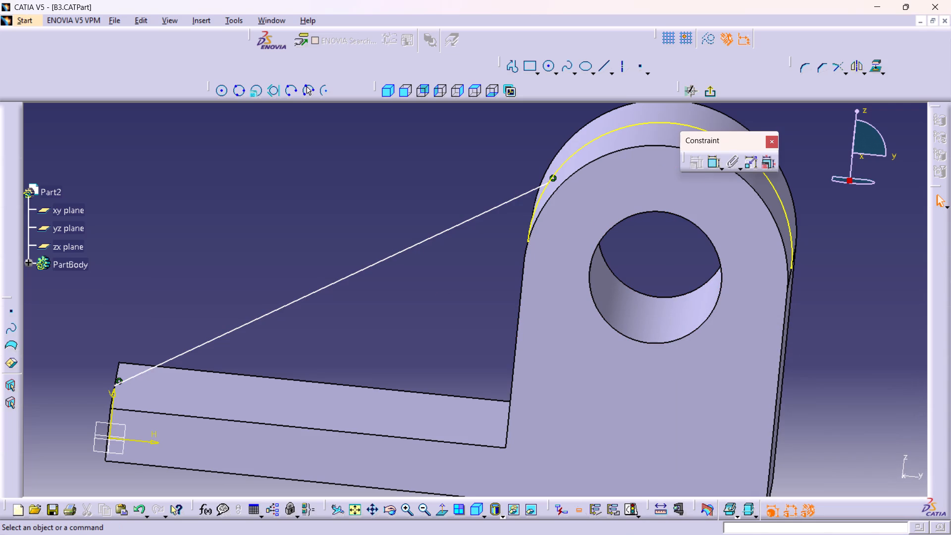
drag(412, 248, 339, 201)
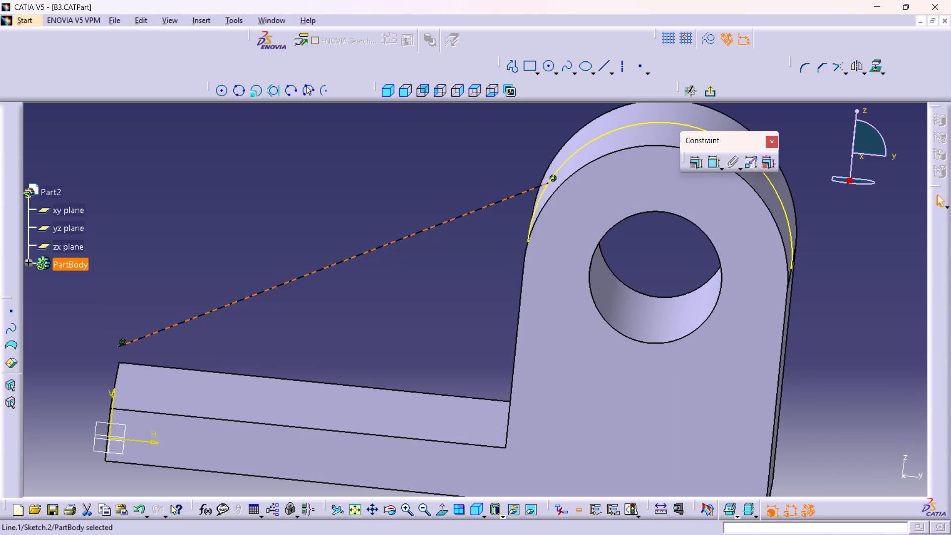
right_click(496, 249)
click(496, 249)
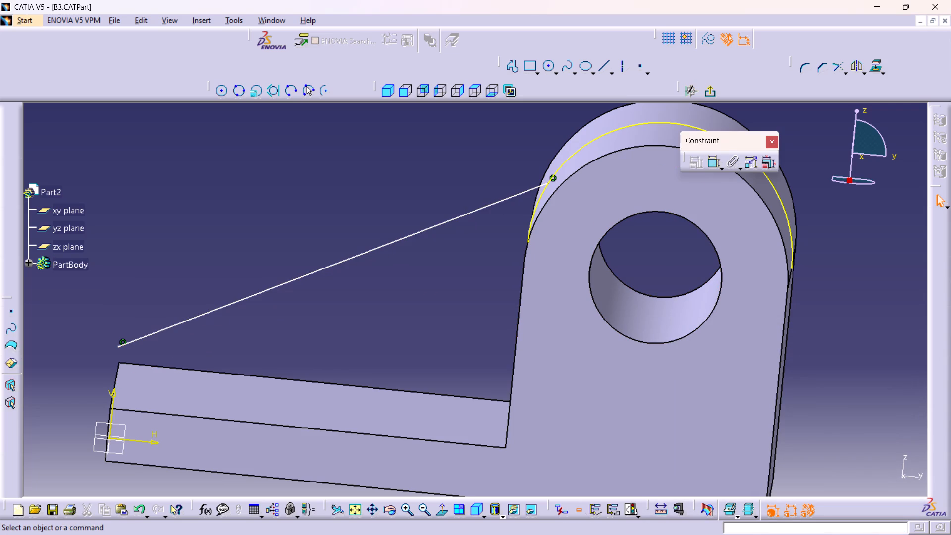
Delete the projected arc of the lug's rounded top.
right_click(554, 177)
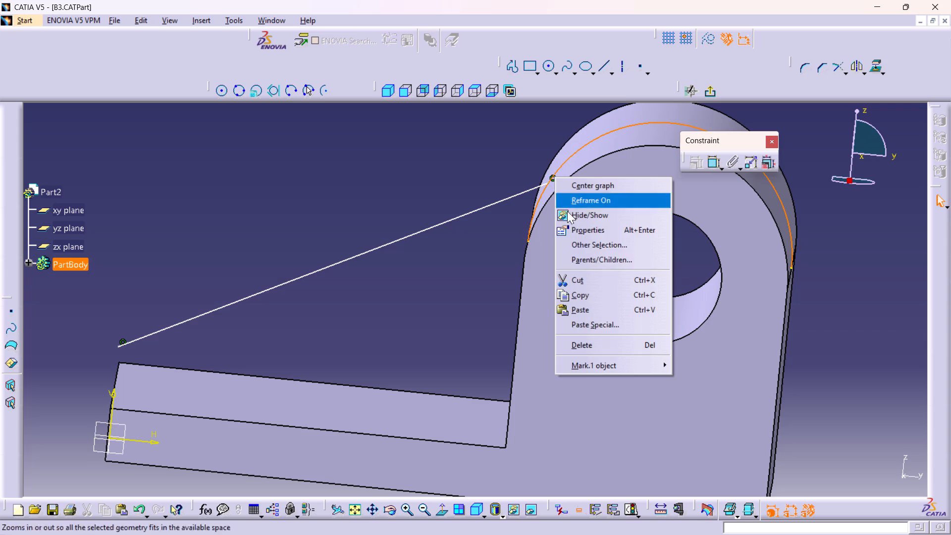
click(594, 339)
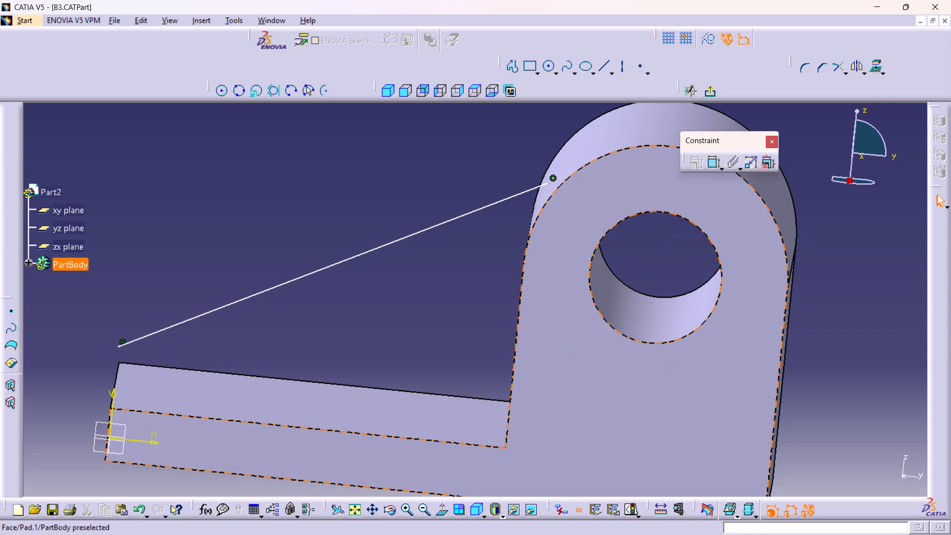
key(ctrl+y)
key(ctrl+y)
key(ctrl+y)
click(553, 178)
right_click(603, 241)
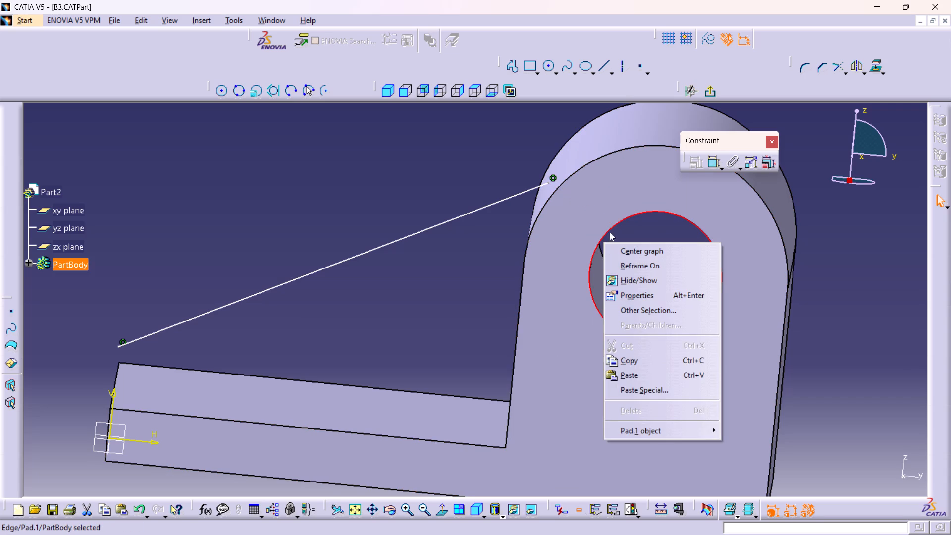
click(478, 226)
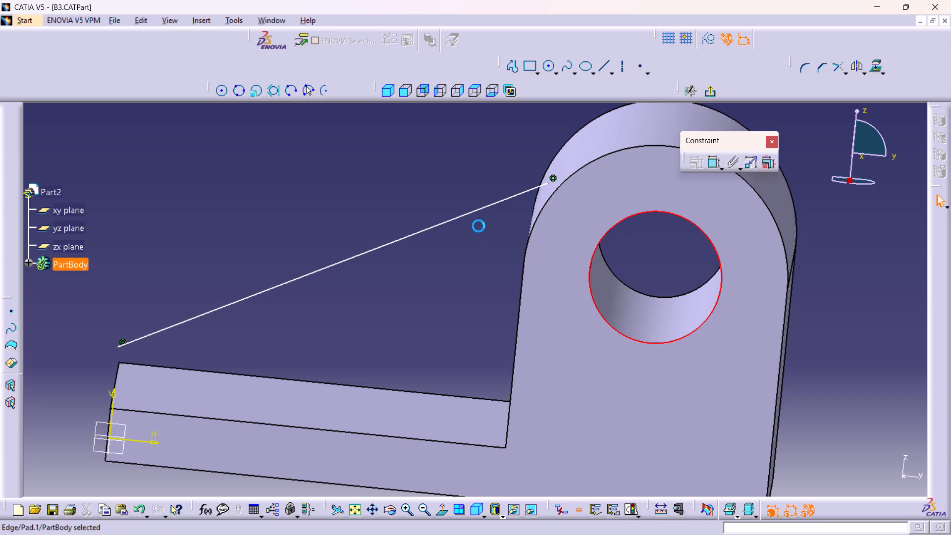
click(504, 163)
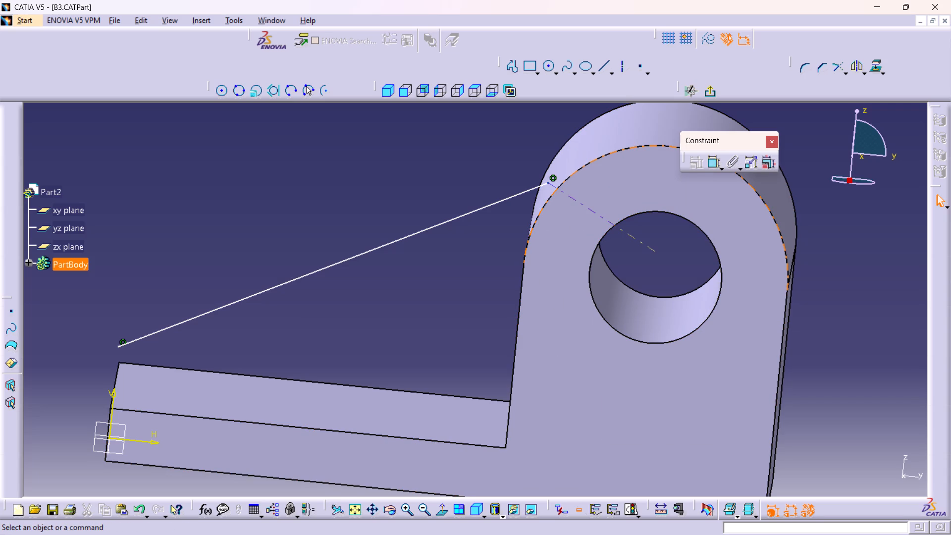
Delete the coincidence constraint at the sloping line's upper endpoint on the lug.
click(552, 177)
right_click(552, 177)
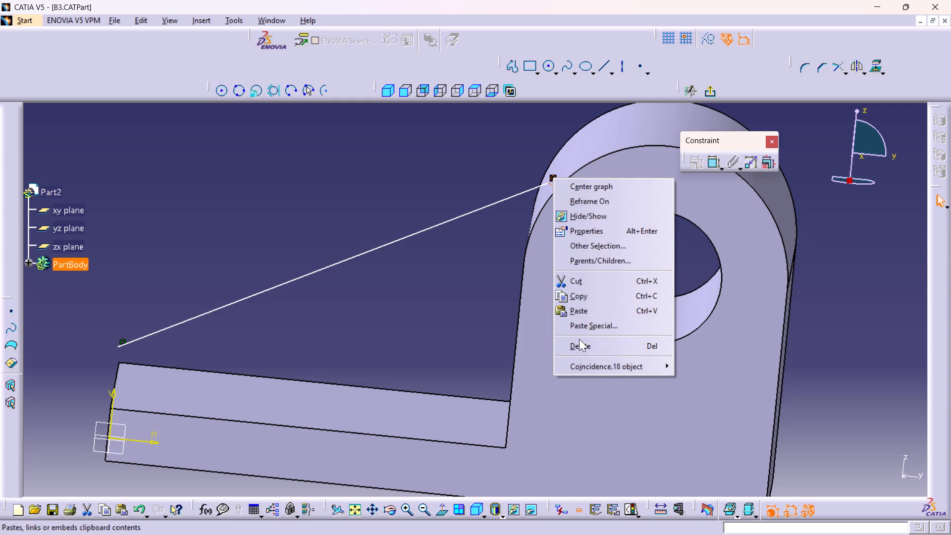
click(577, 342)
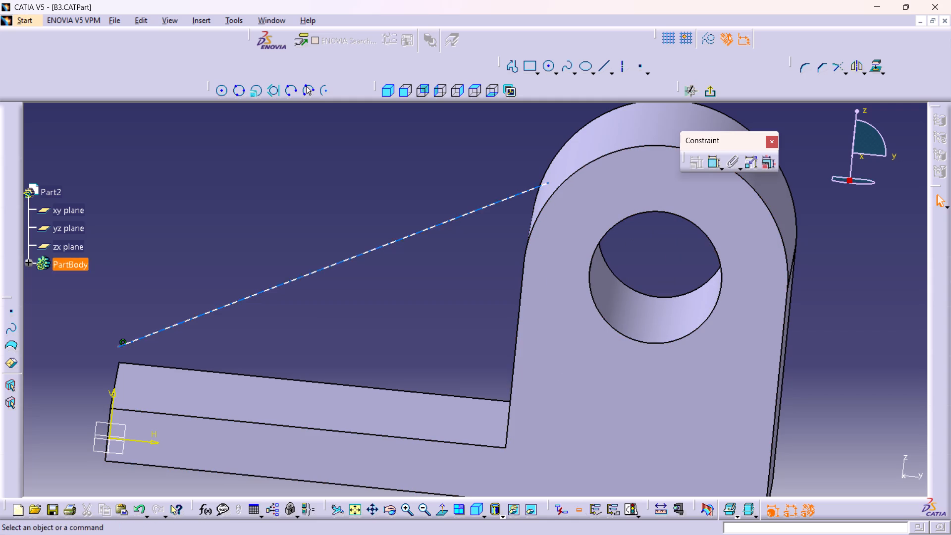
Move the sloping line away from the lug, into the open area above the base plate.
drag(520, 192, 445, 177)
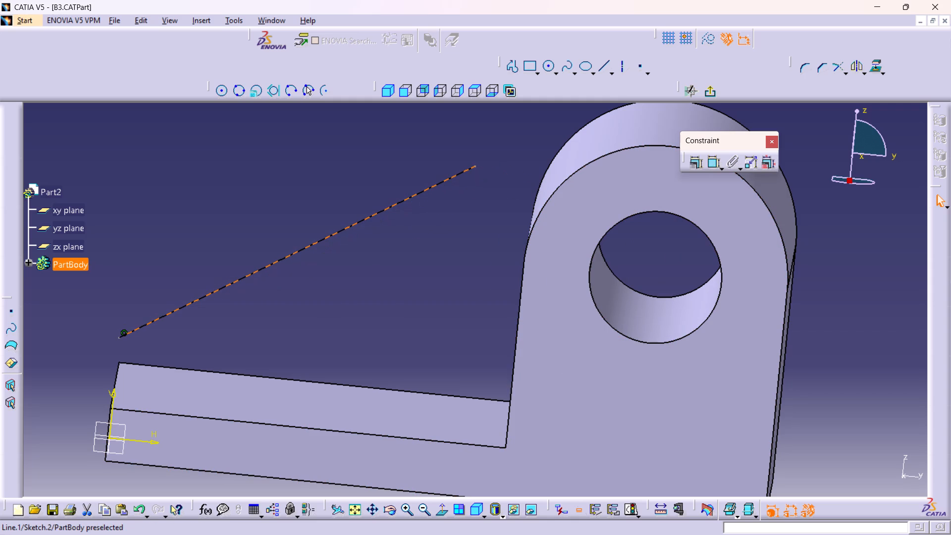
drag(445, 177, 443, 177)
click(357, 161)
Delete the sloping line from the sketch.
click(137, 338)
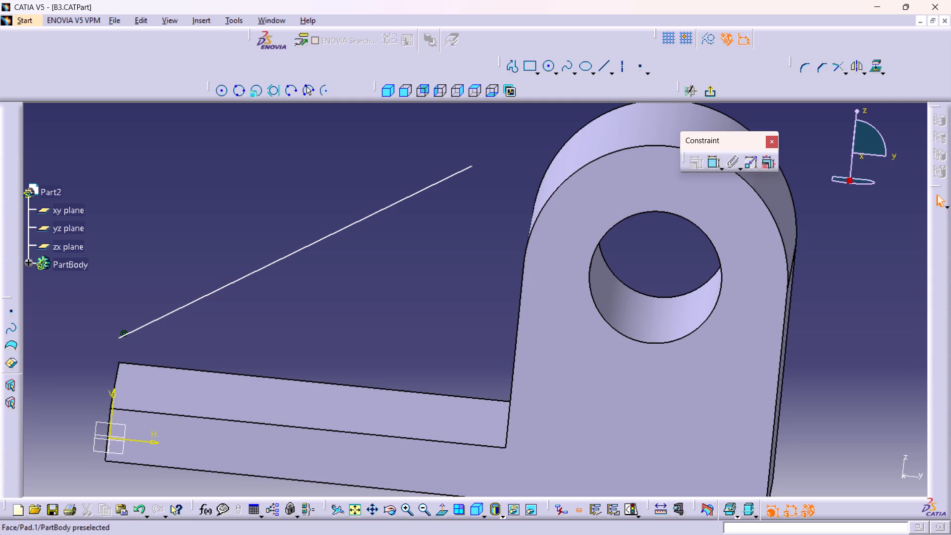
click(121, 331)
right_click(129, 330)
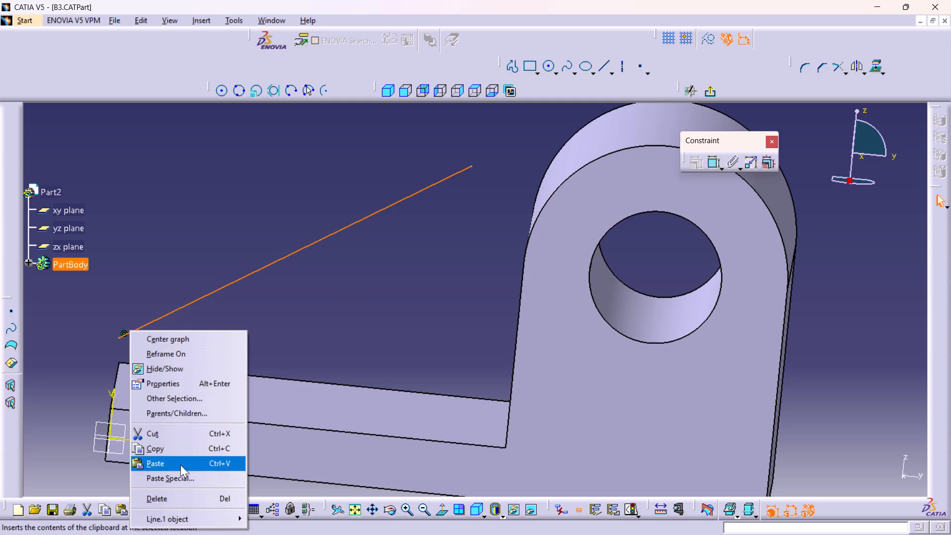
click(171, 495)
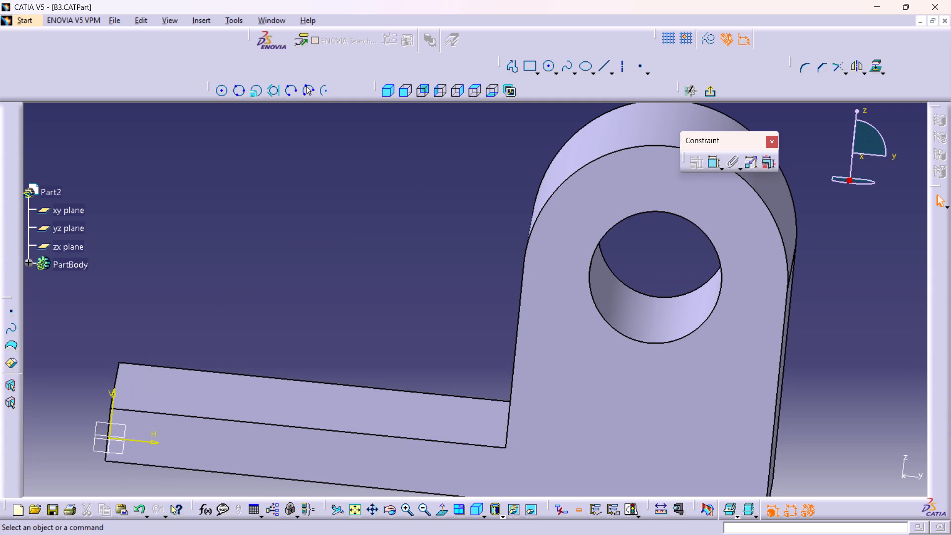
Project the front edge of the lug's rounded top onto the sketch plane with Project 3D Elements.
click(581, 168)
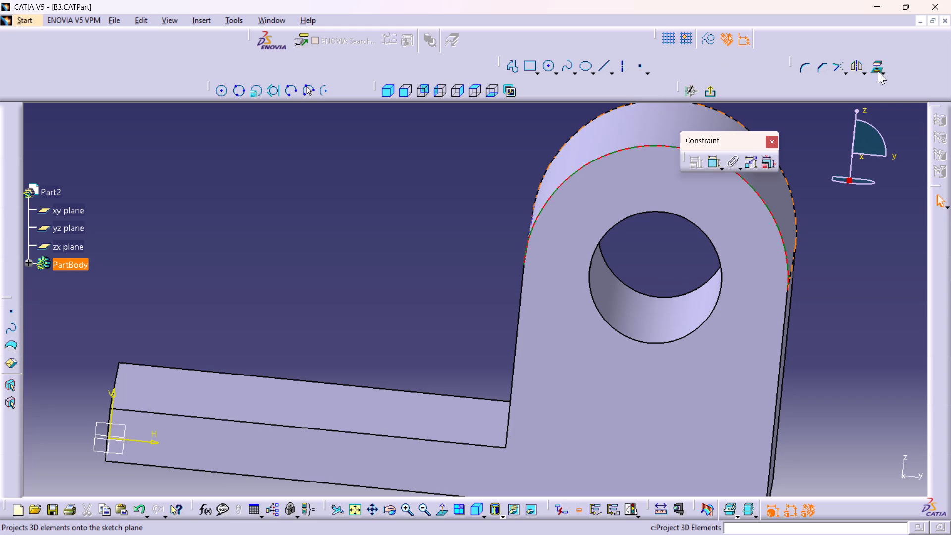
click(876, 68)
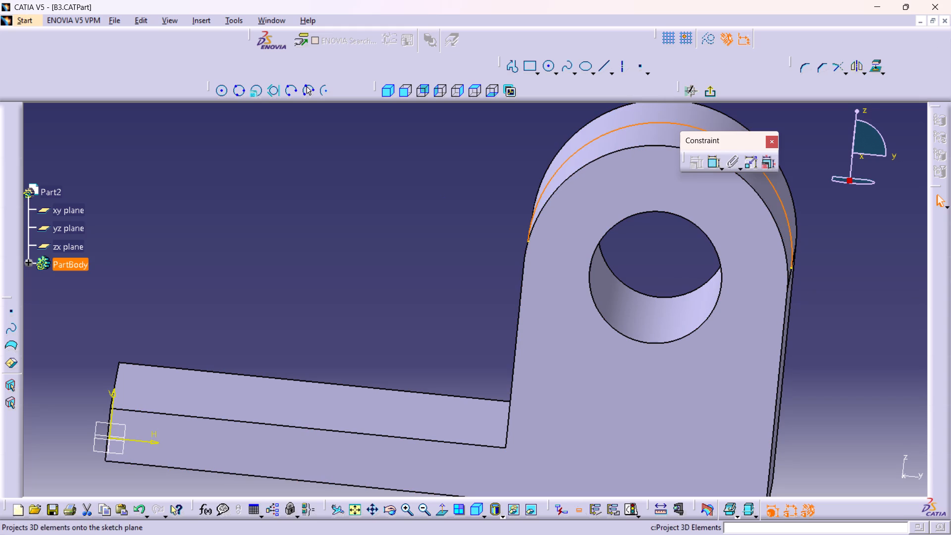
click(444, 203)
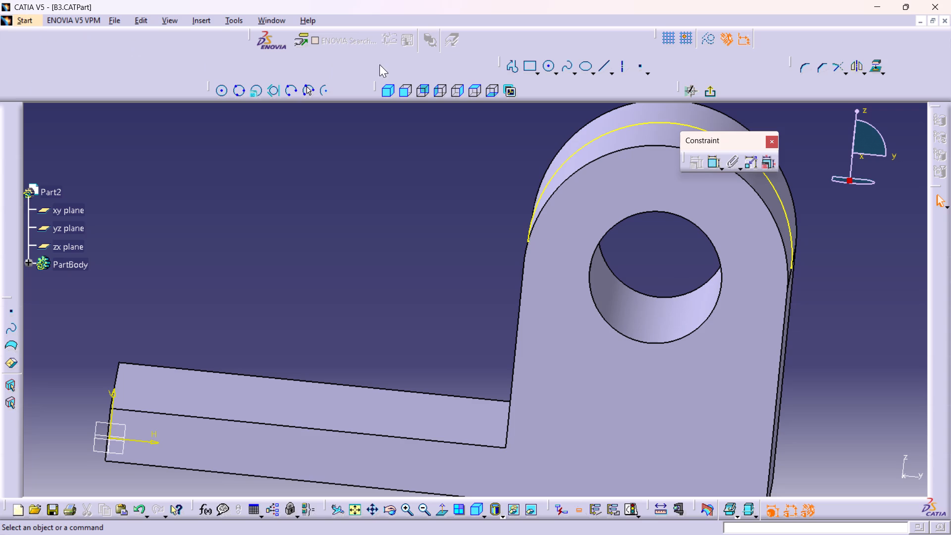
Sketch a new sloping line from just above the base plate's free end up toward the lug, stopping short of the projected arc.
scroll(339, 190, down, 2)
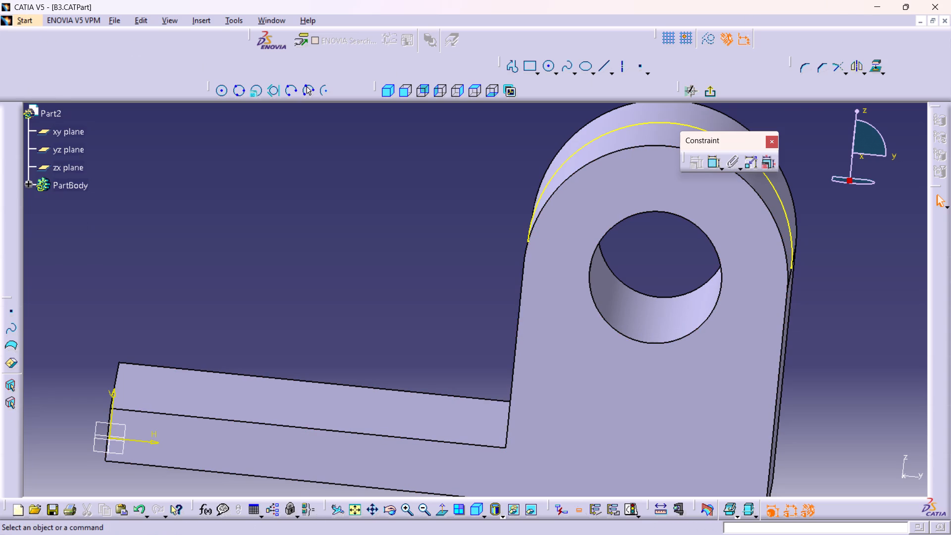
double_click(604, 65)
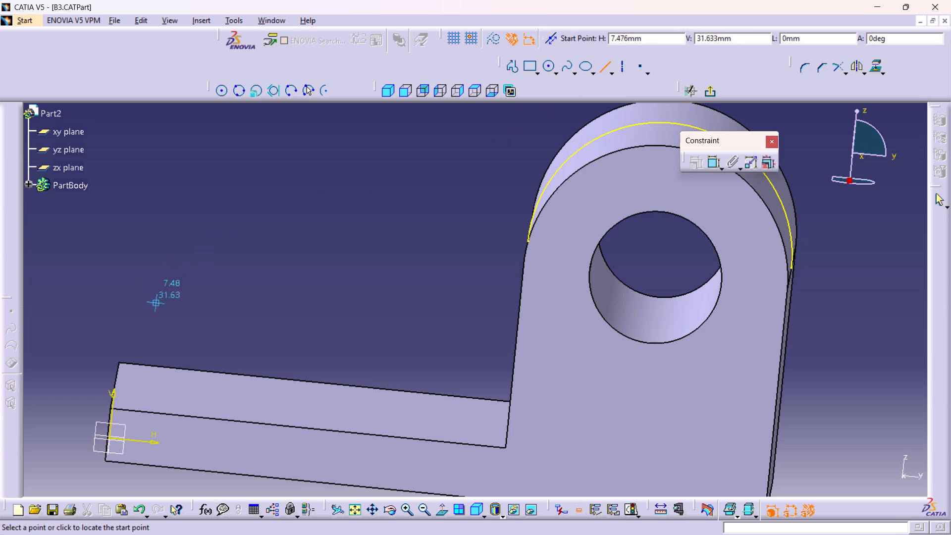
click(132, 340)
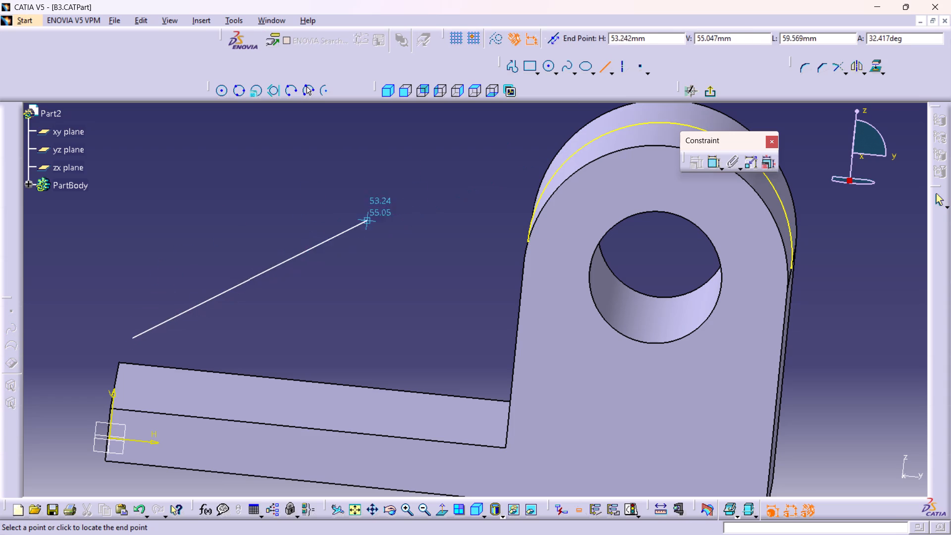
click(486, 181)
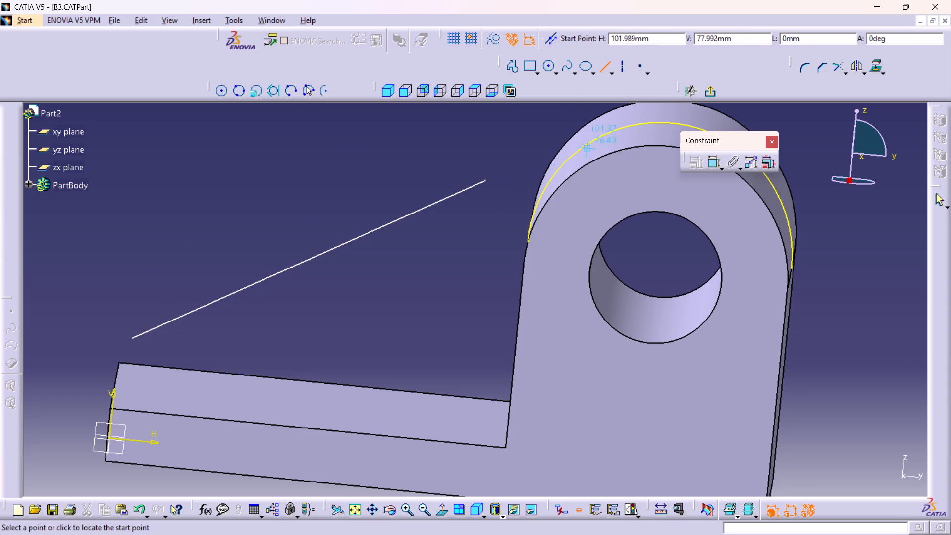
click(939, 200)
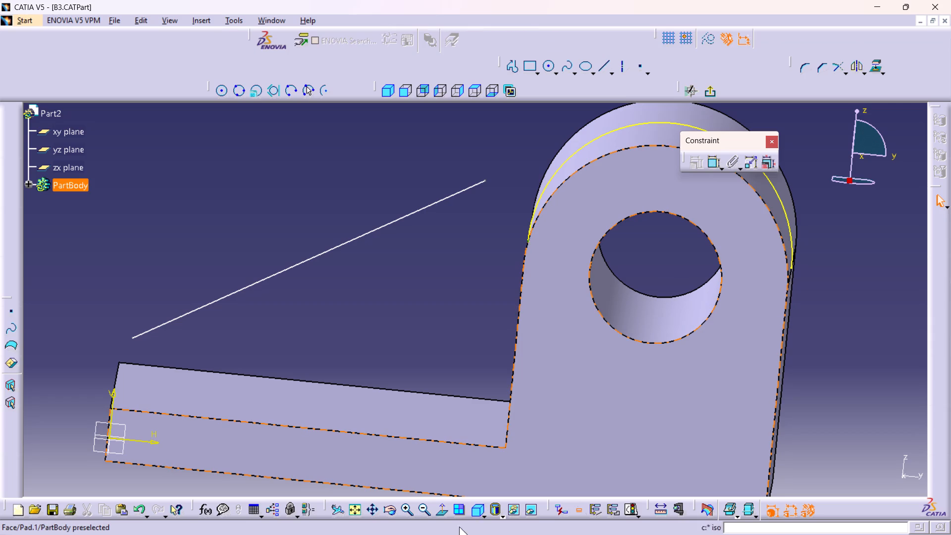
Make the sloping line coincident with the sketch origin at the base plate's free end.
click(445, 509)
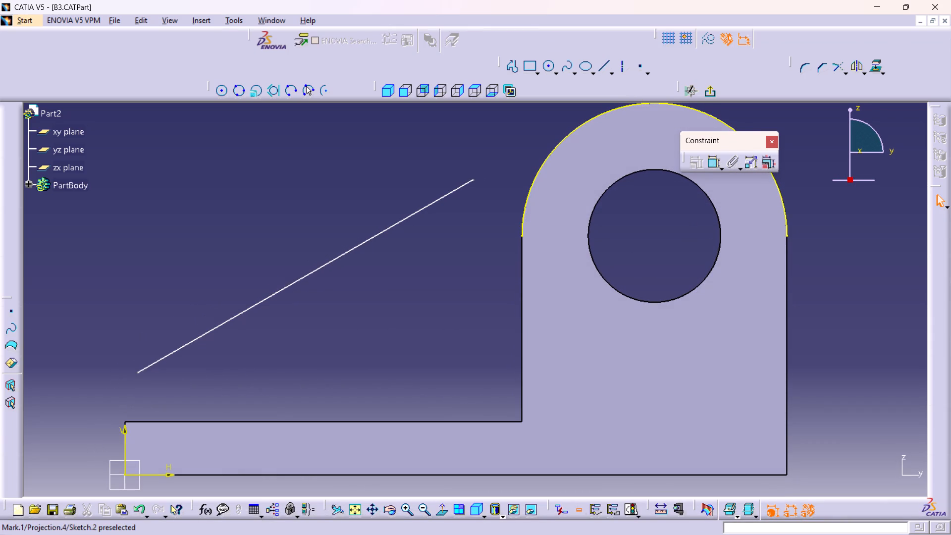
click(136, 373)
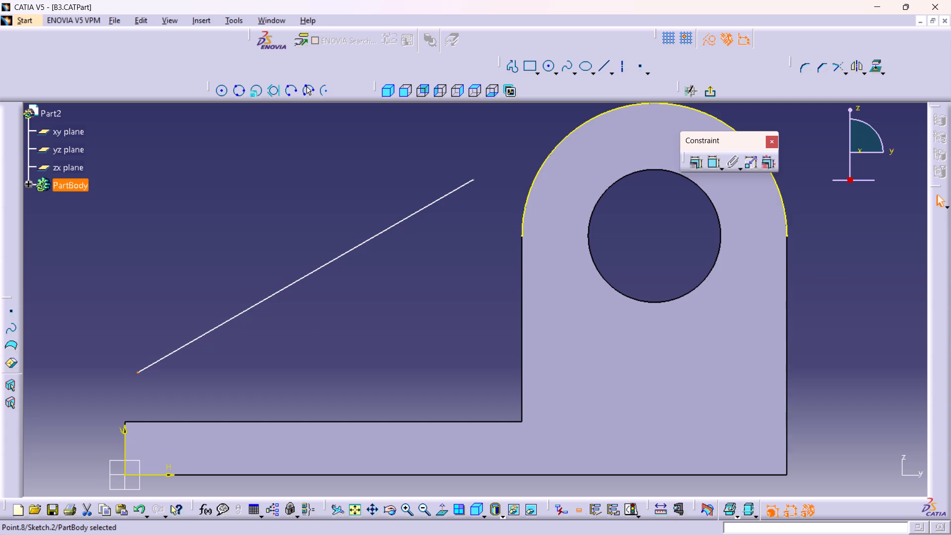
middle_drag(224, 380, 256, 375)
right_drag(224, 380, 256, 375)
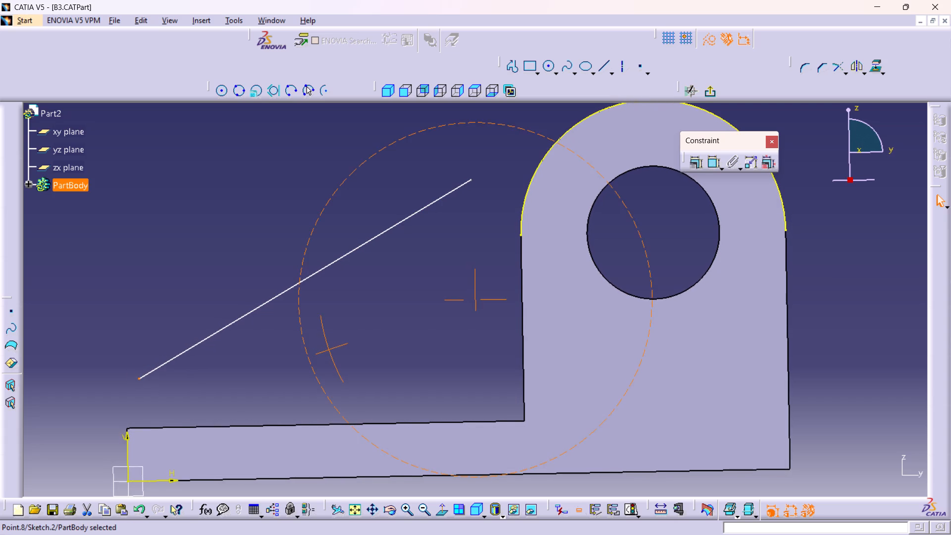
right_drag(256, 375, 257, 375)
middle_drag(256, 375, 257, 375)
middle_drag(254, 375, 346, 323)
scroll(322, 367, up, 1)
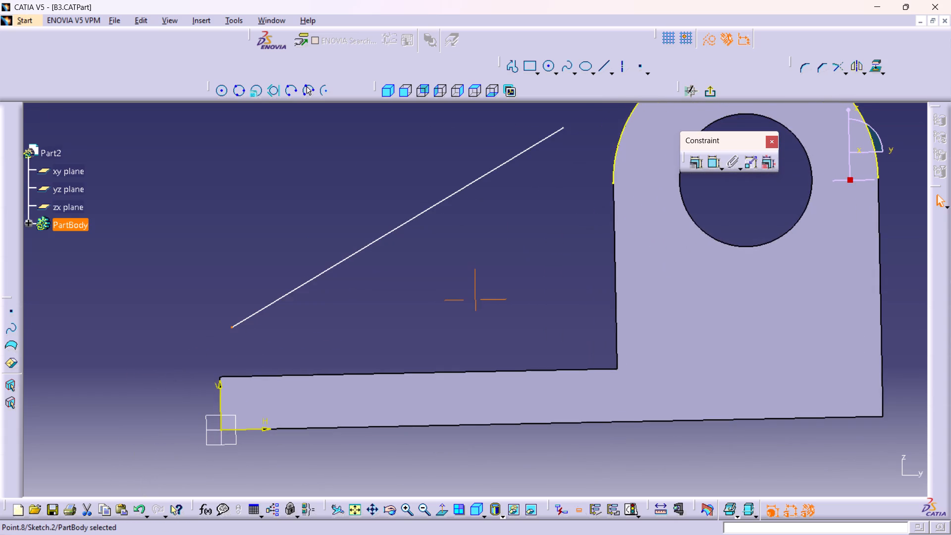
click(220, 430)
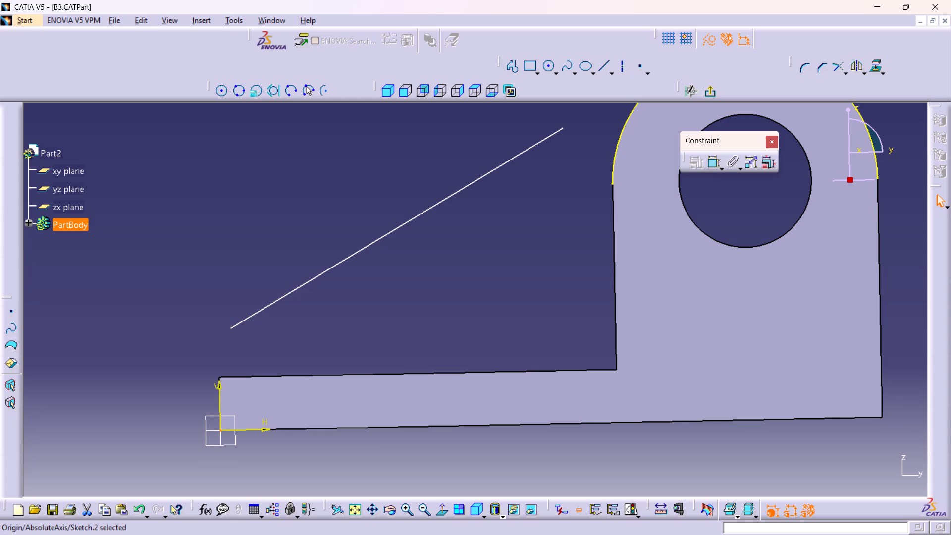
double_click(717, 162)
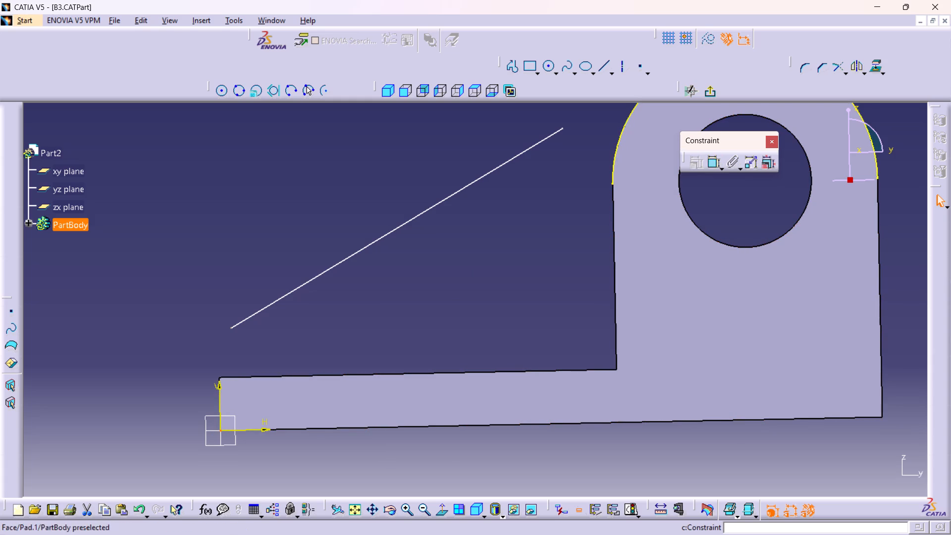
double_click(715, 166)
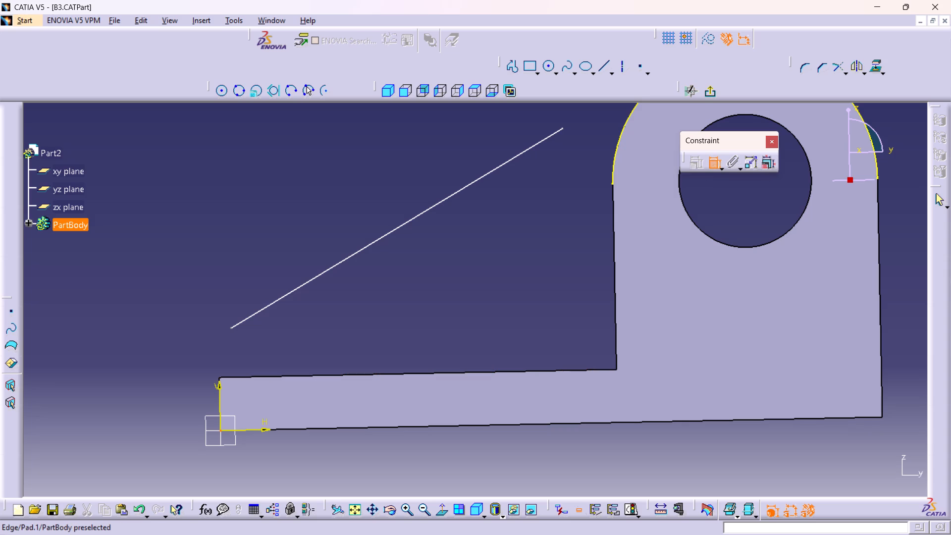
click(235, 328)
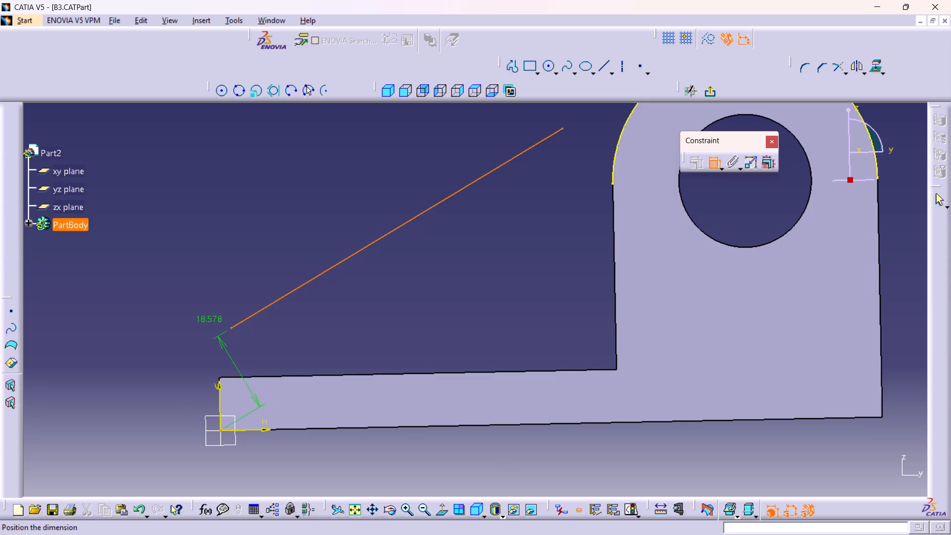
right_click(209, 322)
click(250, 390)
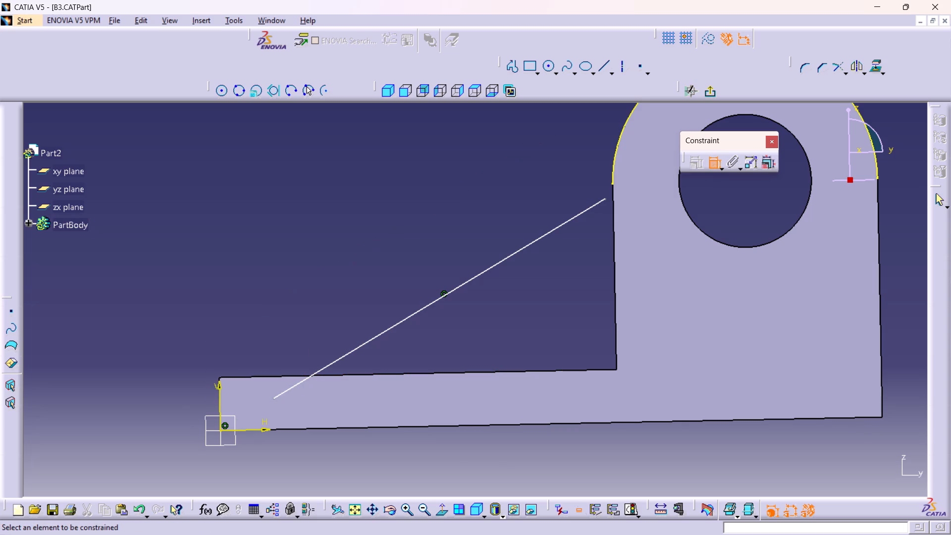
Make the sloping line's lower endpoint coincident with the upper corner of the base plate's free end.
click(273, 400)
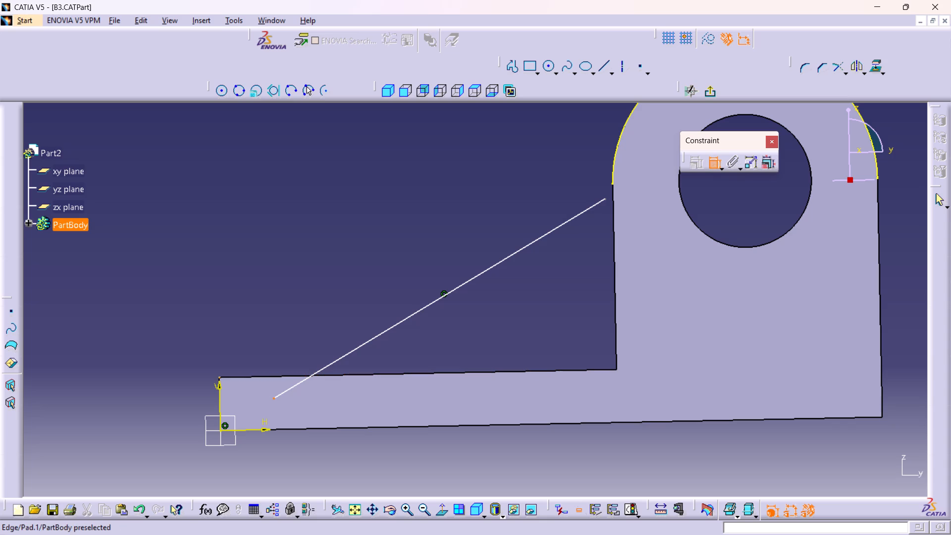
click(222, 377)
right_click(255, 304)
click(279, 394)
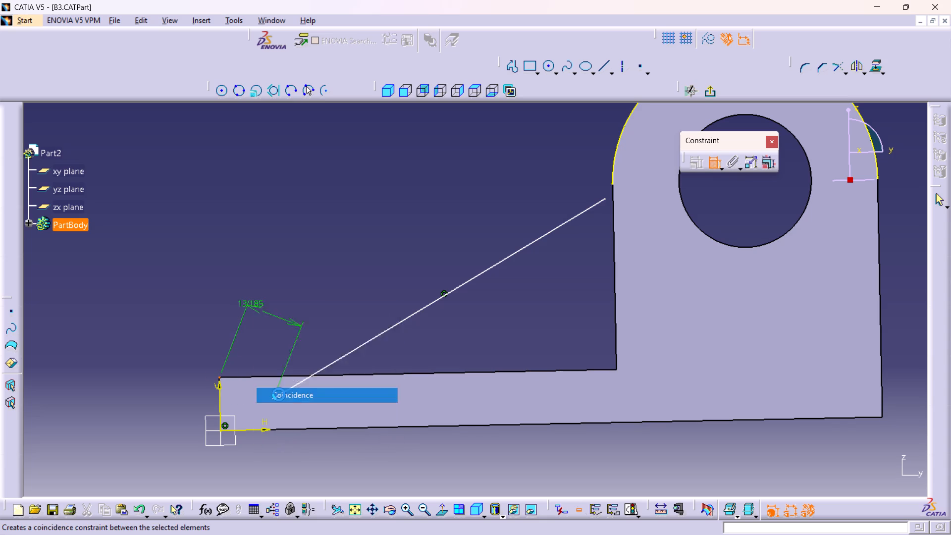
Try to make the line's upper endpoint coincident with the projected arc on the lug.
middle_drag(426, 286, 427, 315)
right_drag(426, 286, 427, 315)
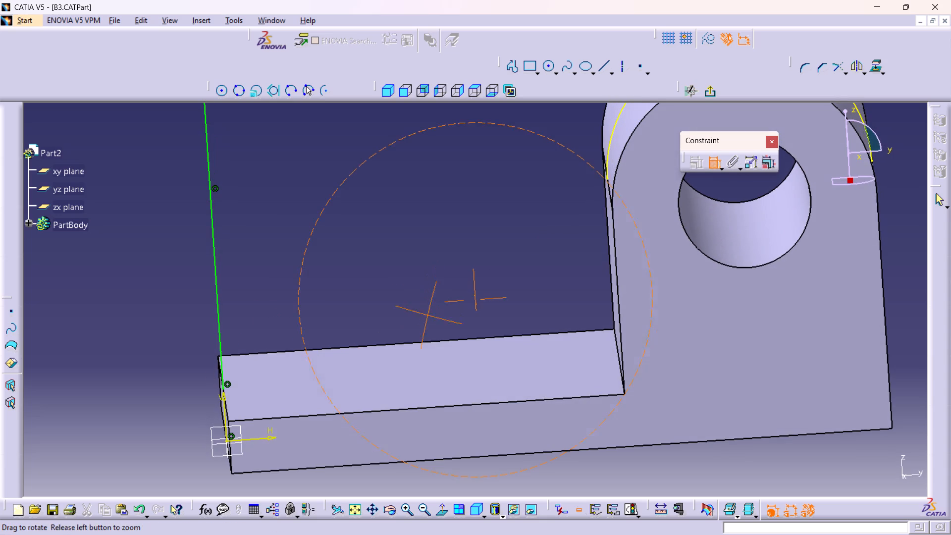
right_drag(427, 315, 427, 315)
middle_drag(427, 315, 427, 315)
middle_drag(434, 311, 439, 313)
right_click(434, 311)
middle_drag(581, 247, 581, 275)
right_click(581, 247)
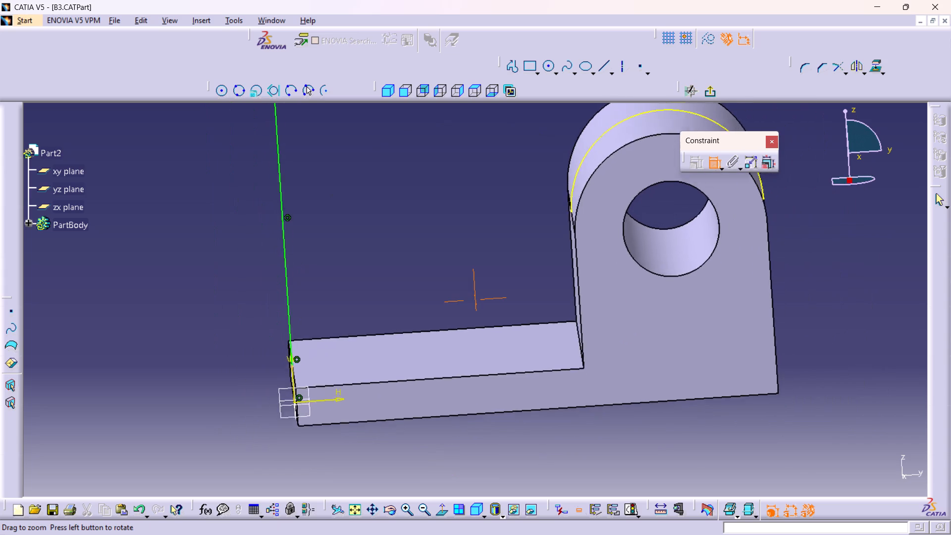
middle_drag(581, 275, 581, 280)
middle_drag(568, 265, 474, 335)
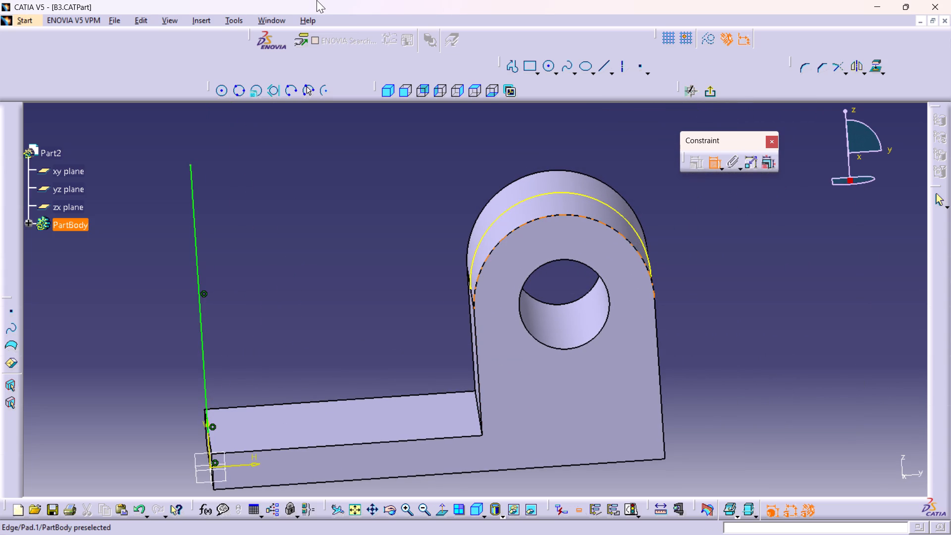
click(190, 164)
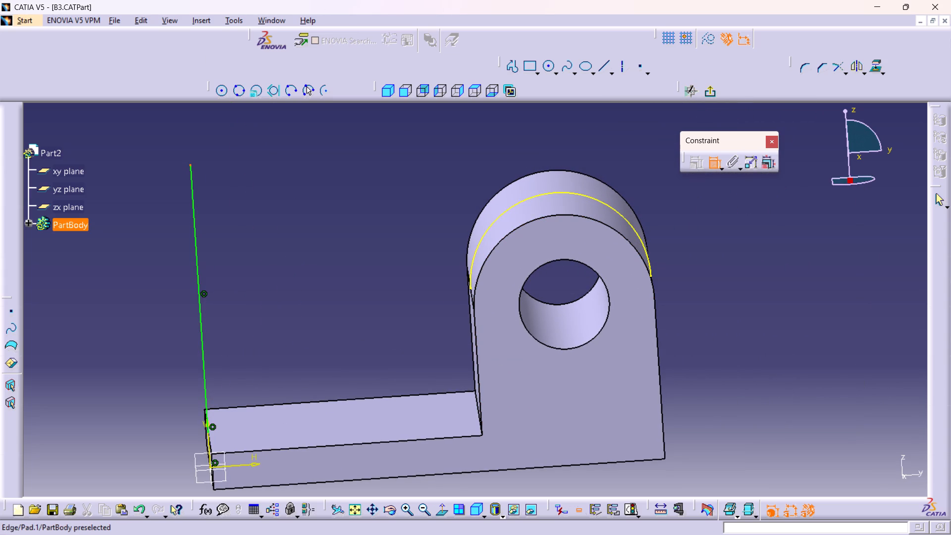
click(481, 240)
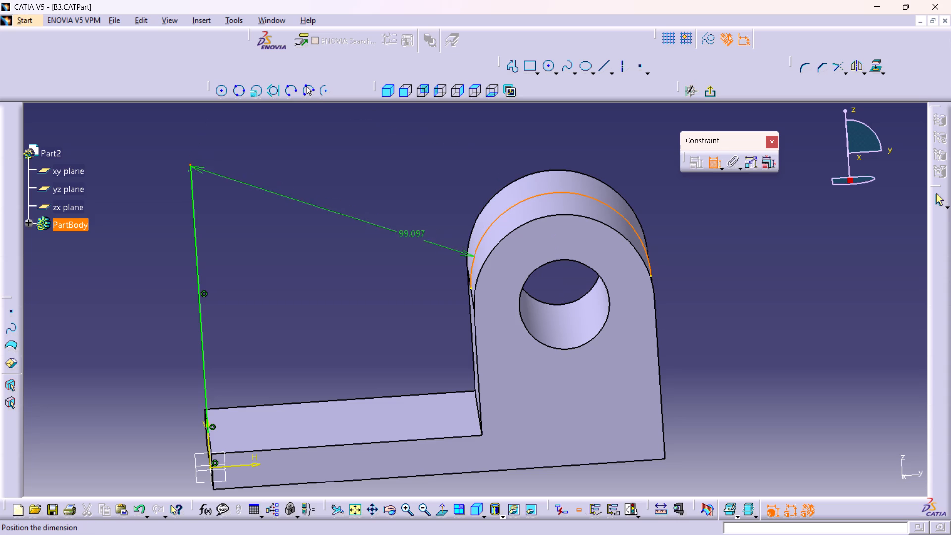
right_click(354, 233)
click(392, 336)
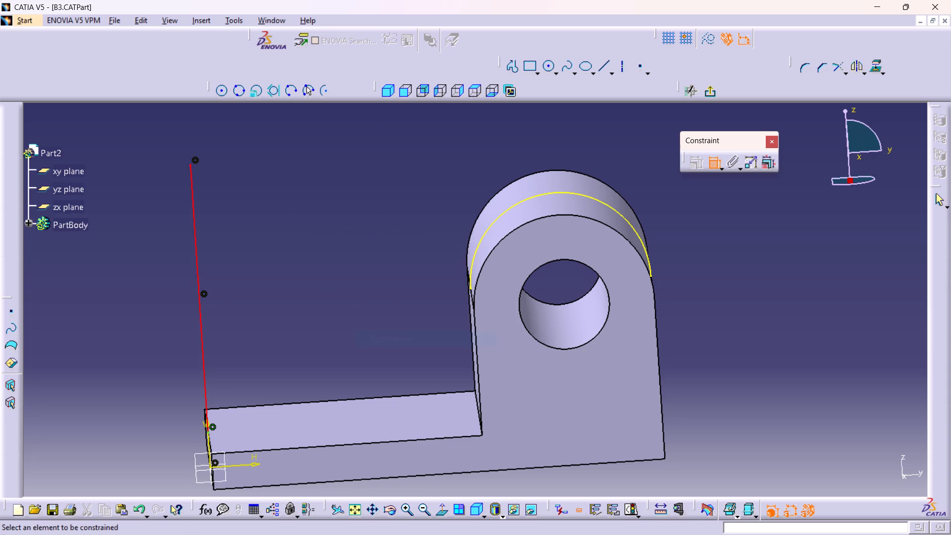
Delete the constrained line standing at the base plate's free end from the sketch.
right_click(374, 279)
right_click(192, 192)
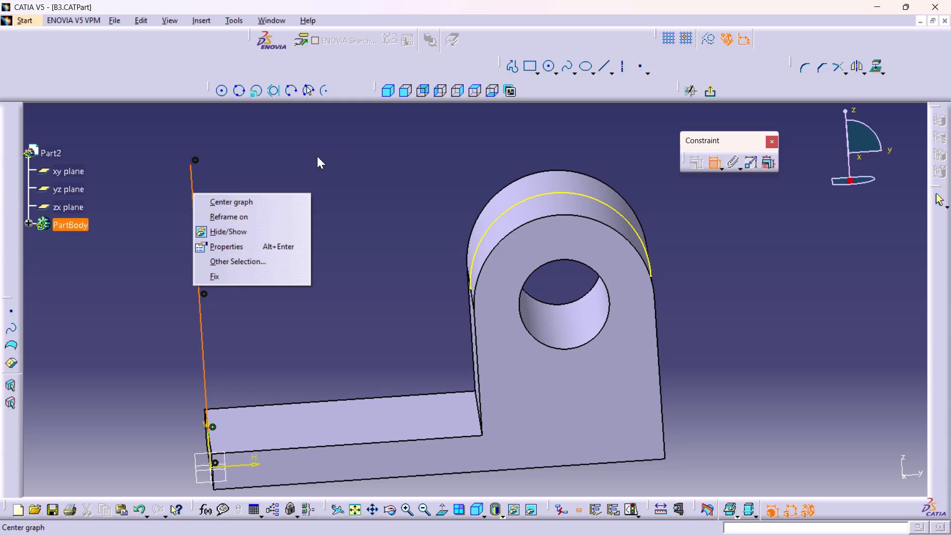
drag(361, 126, 368, 127)
click(712, 162)
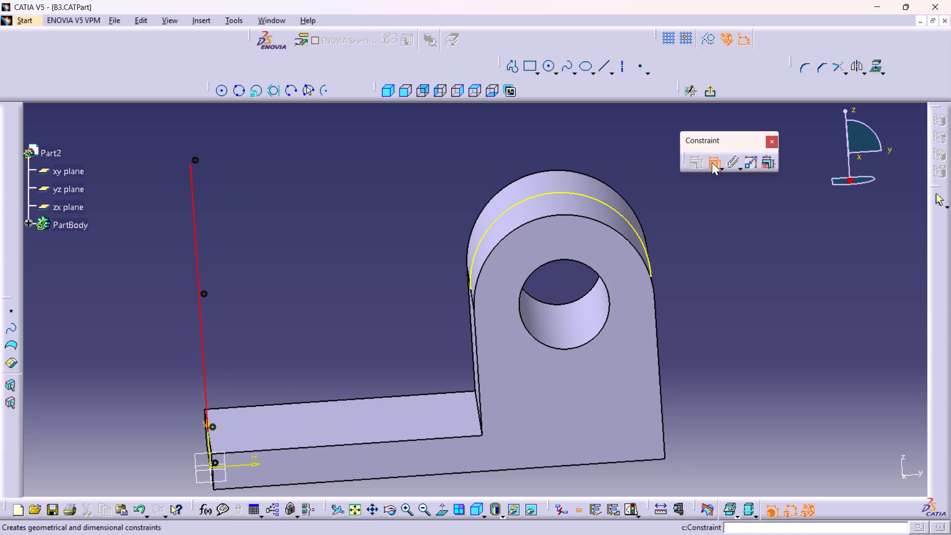
right_click(194, 229)
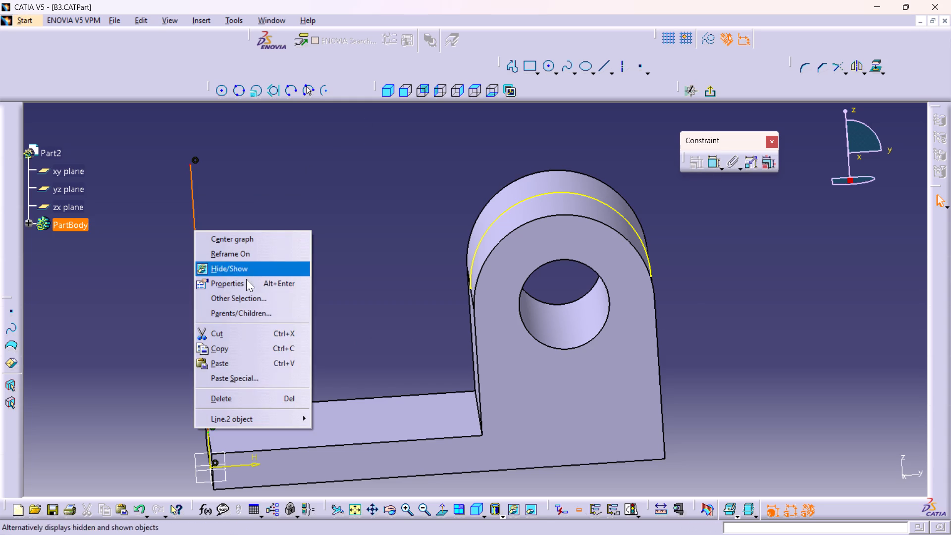
click(267, 396)
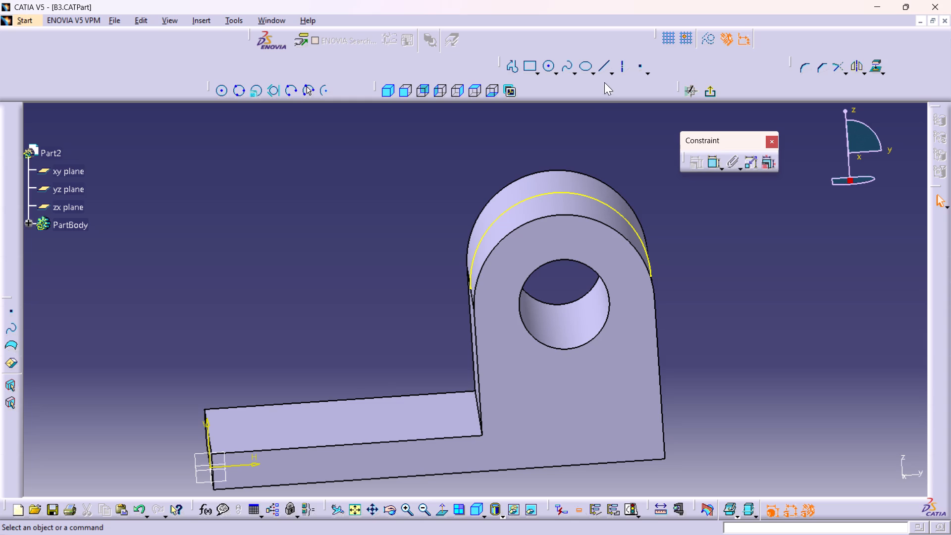
Sketch a sloping line from the projected arc, at about H 97 mm, V 73 mm, down to just above the base plate's free end.
double_click(604, 65)
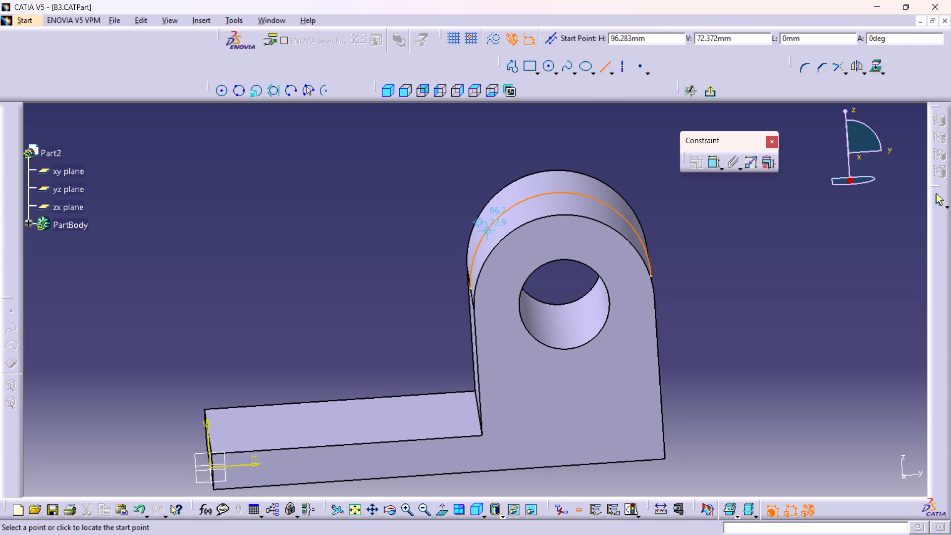
click(486, 228)
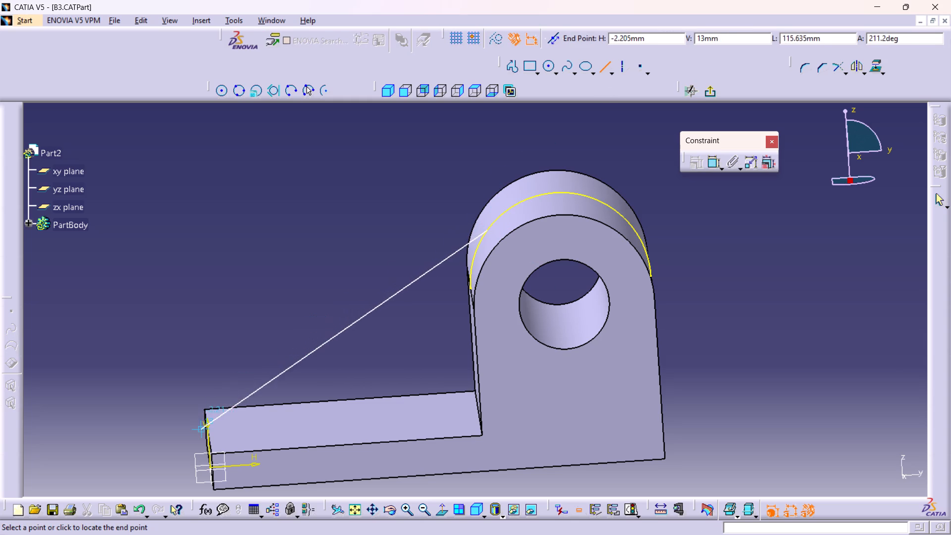
click(224, 378)
scroll(225, 374, up, 1)
middle_drag(225, 374, 204, 321)
right_drag(225, 374, 204, 321)
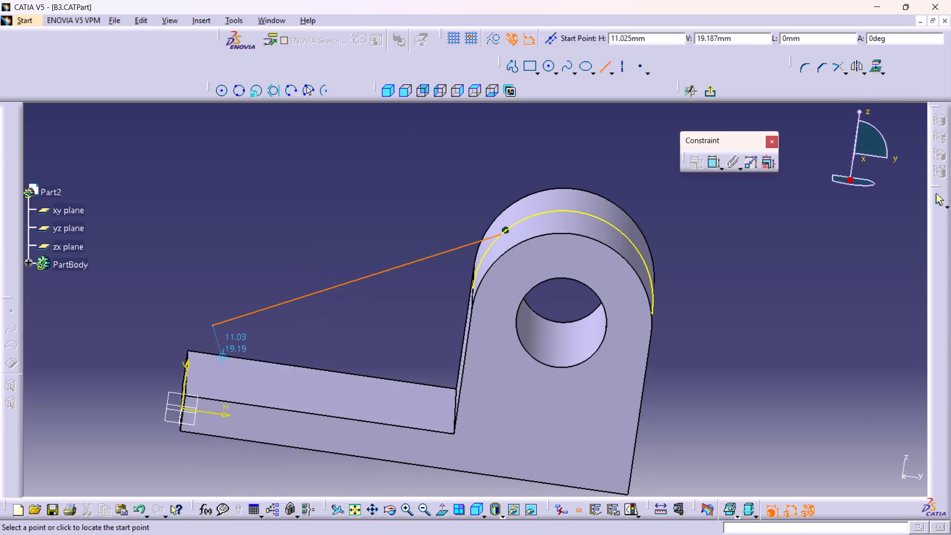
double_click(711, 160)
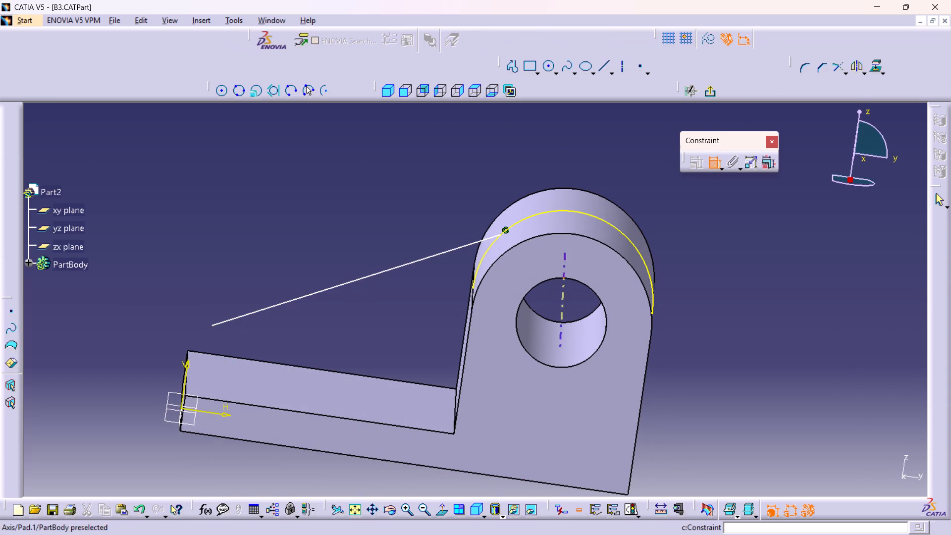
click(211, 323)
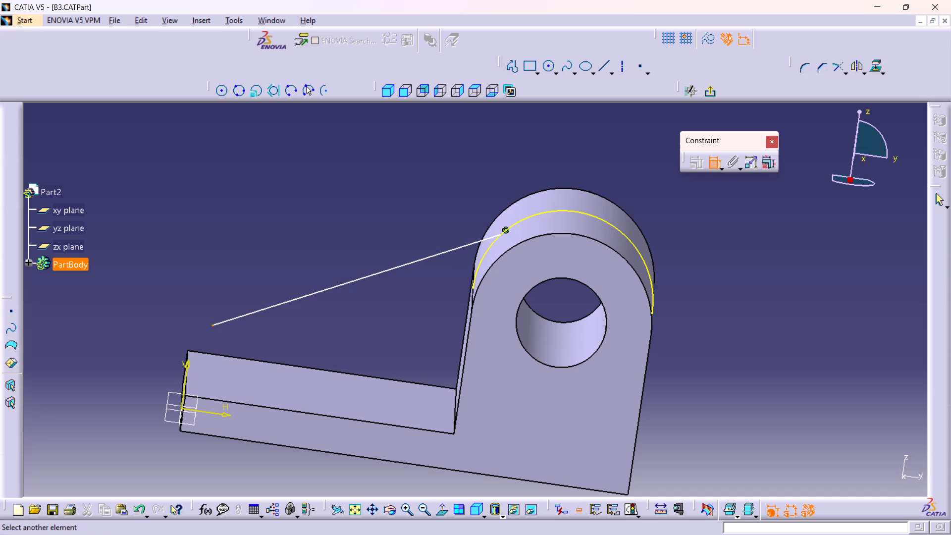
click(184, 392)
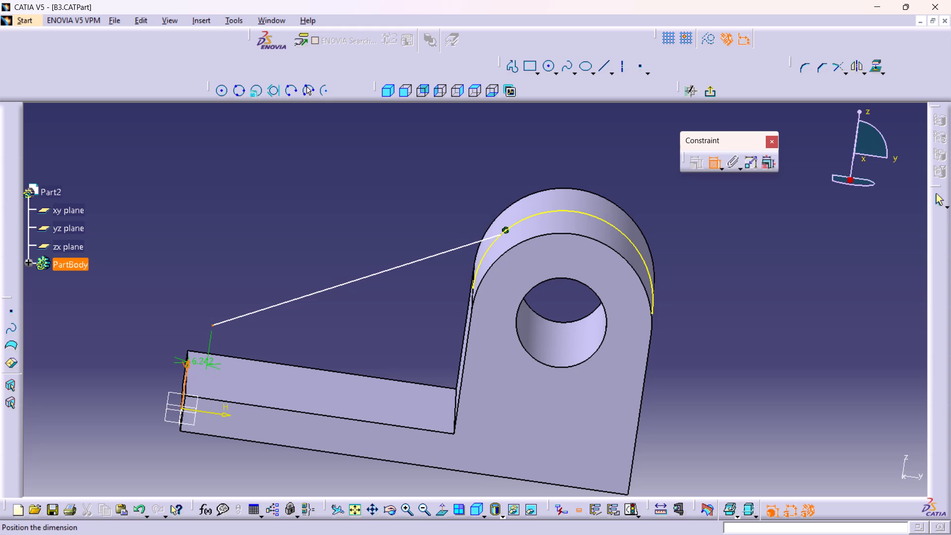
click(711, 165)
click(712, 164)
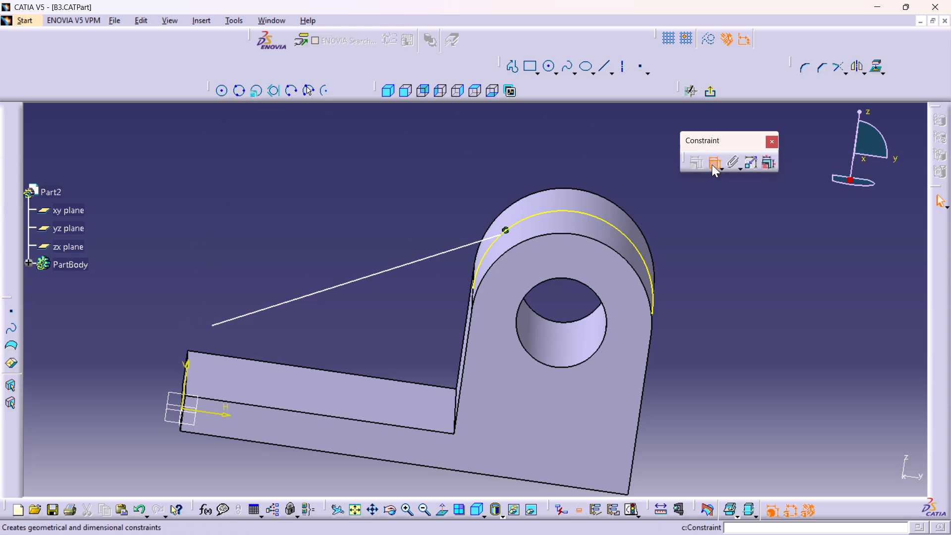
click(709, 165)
Shift the sloping line slightly down toward the base plate, with its upper end still on the projected arc.
middle_drag(349, 355, 400, 305)
right_drag(349, 355, 360, 354)
scroll(355, 355, up, 1)
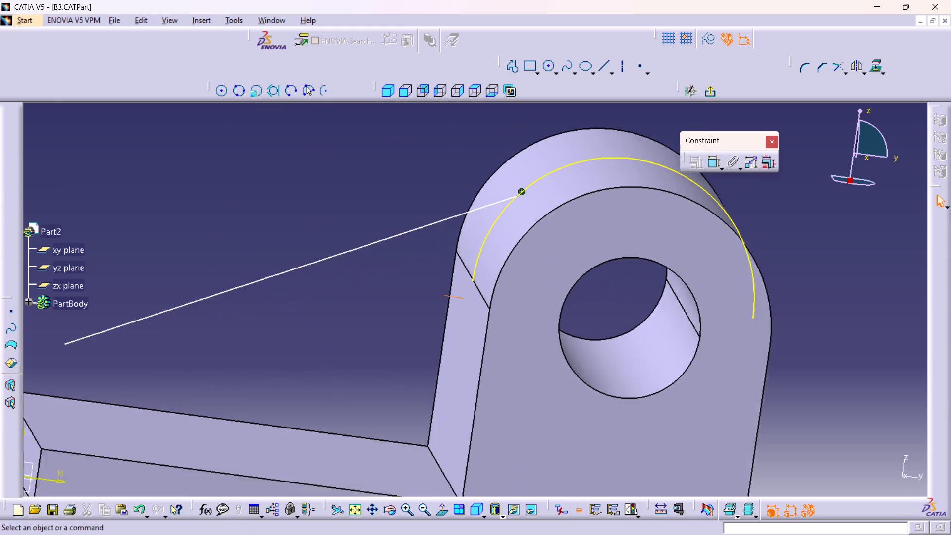
middle_drag(400, 305, 400, 304)
middle_drag(365, 363, 629, 295)
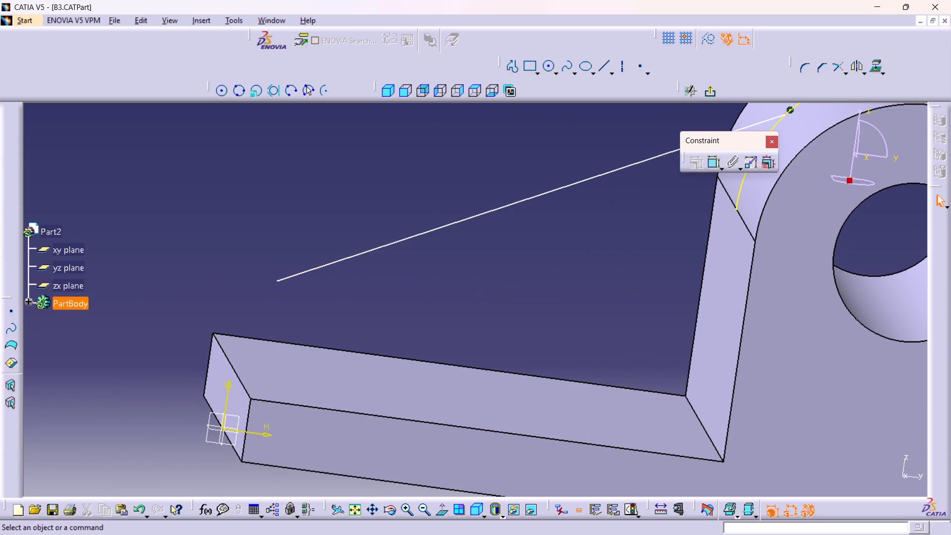
click(280, 282)
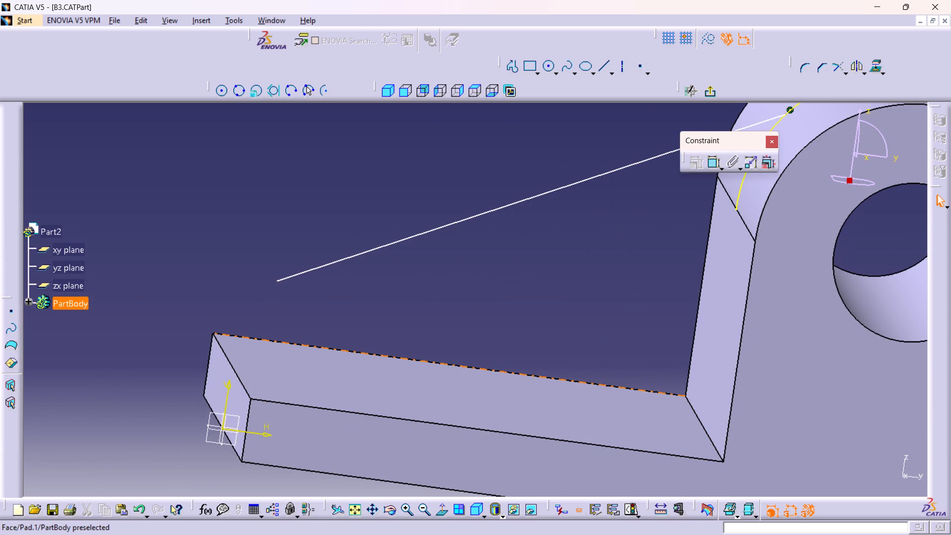
double_click(715, 162)
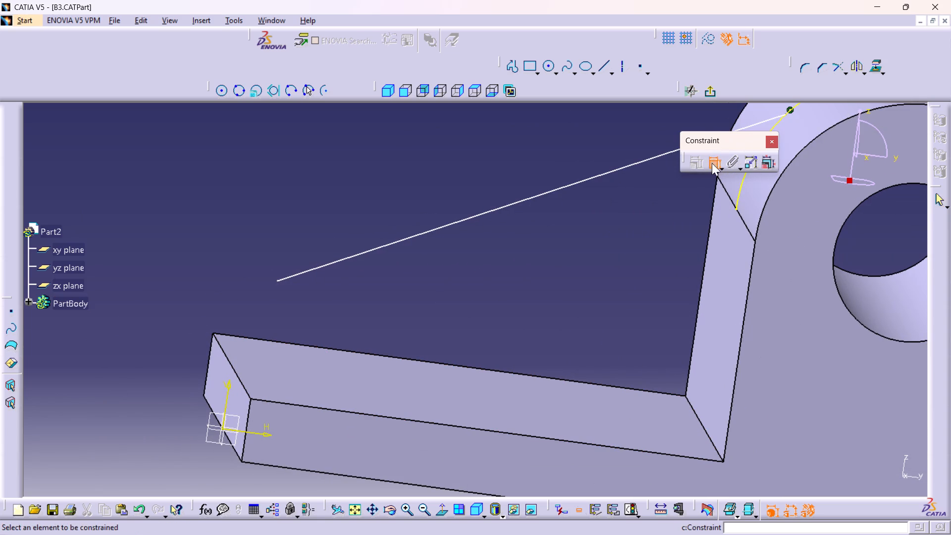
drag(735, 130, 728, 138)
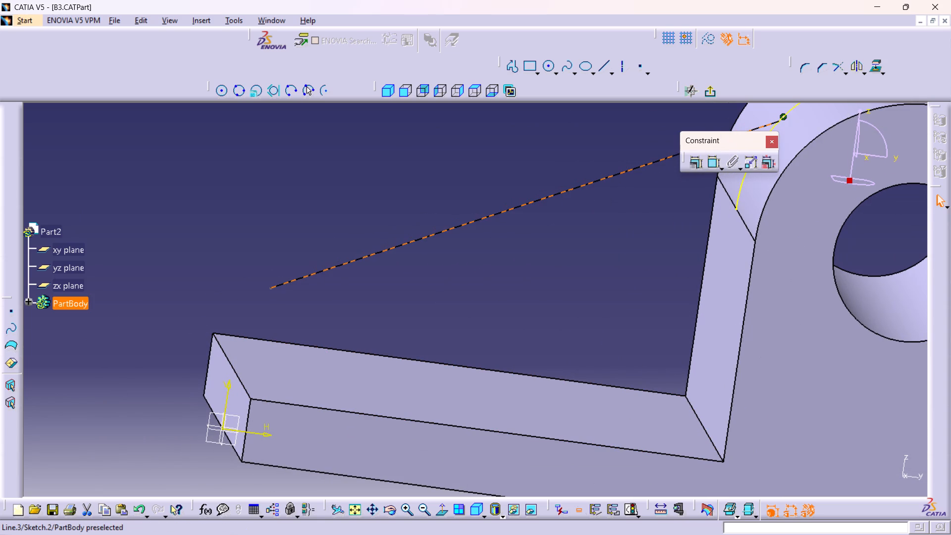
click(544, 160)
drag(699, 136, 643, 144)
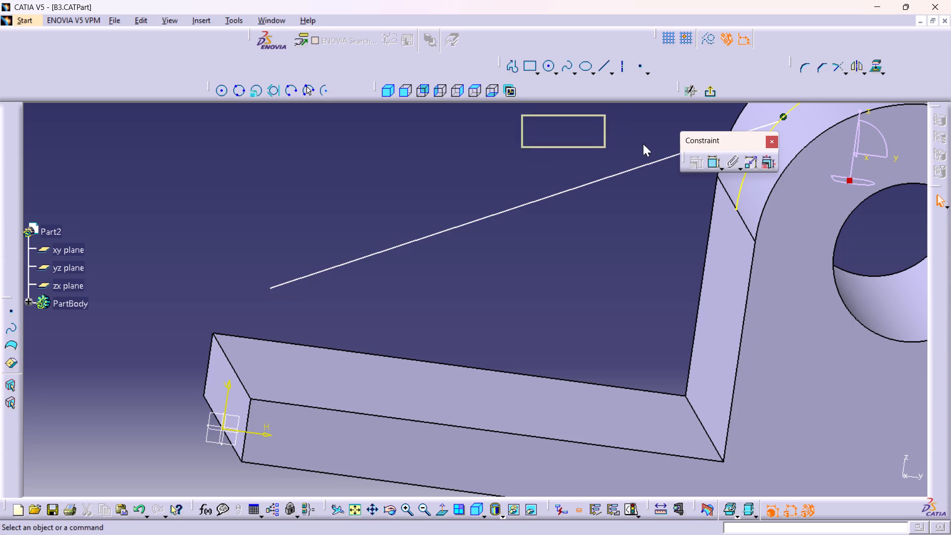
Make the sloping line's lower endpoint coincident with the top edge of the base plate's free end.
drag(643, 144, 172, 166)
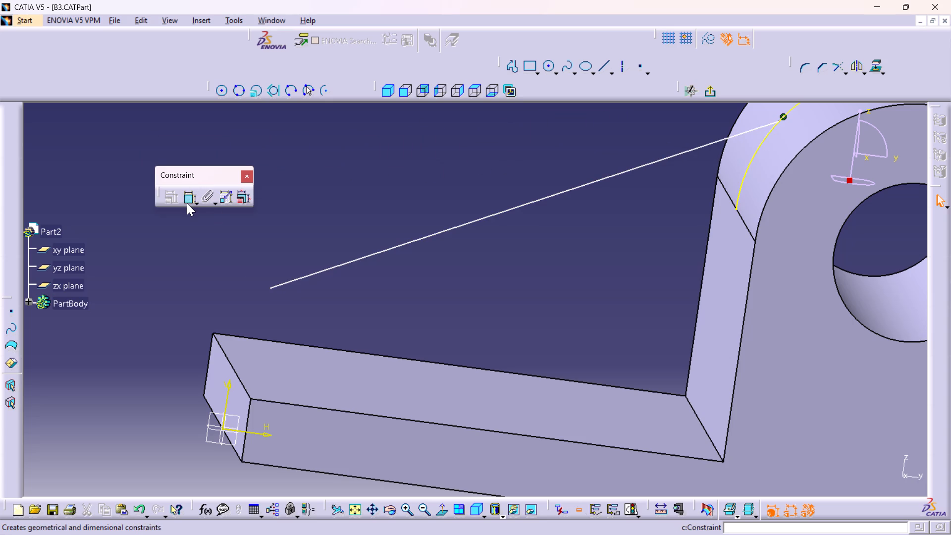
double_click(188, 197)
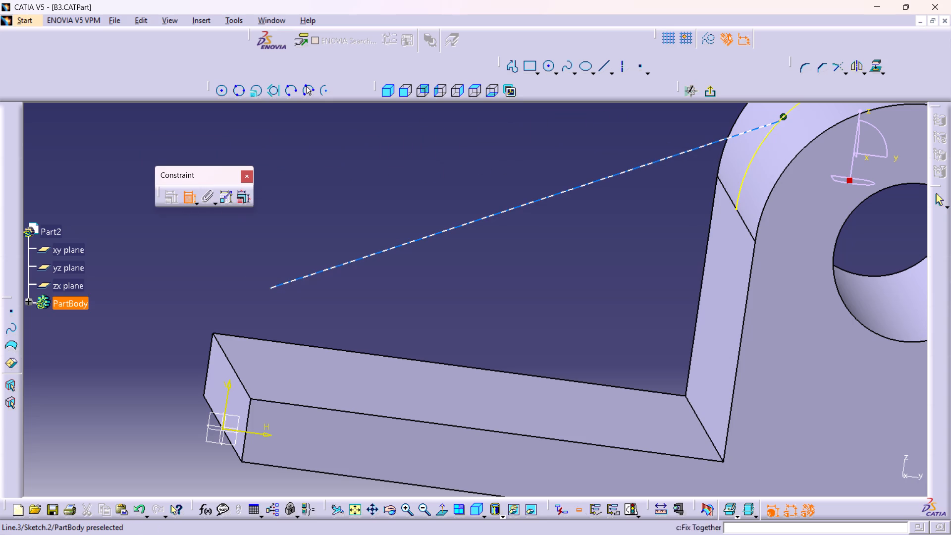
click(273, 287)
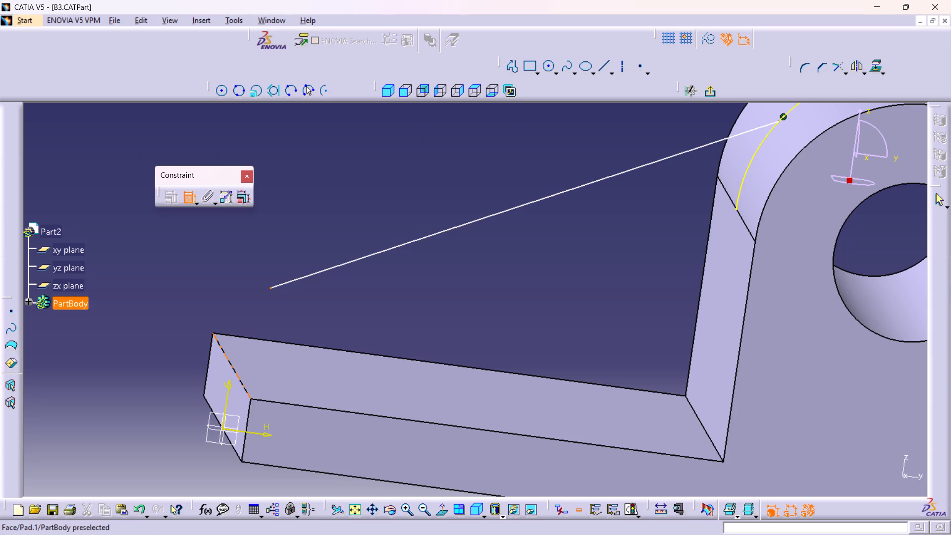
click(252, 398)
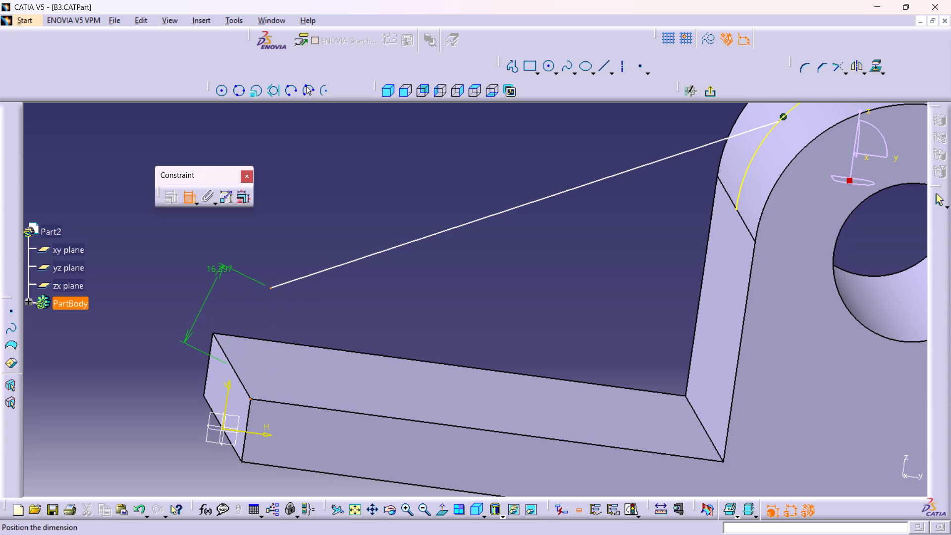
right_click(220, 272)
click(281, 363)
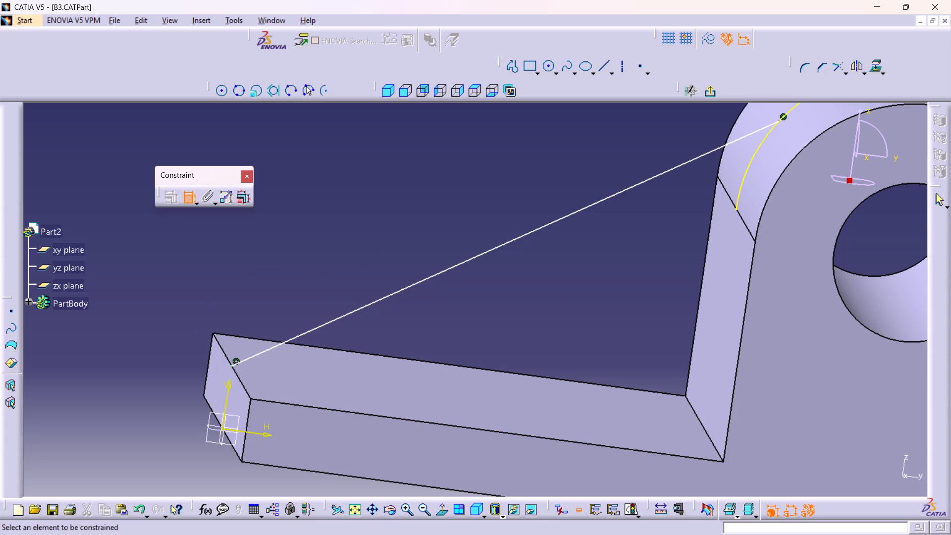
Add a second coincidence between the line's lower endpoint and the bottom corner of the base plate's free end.
click(232, 366)
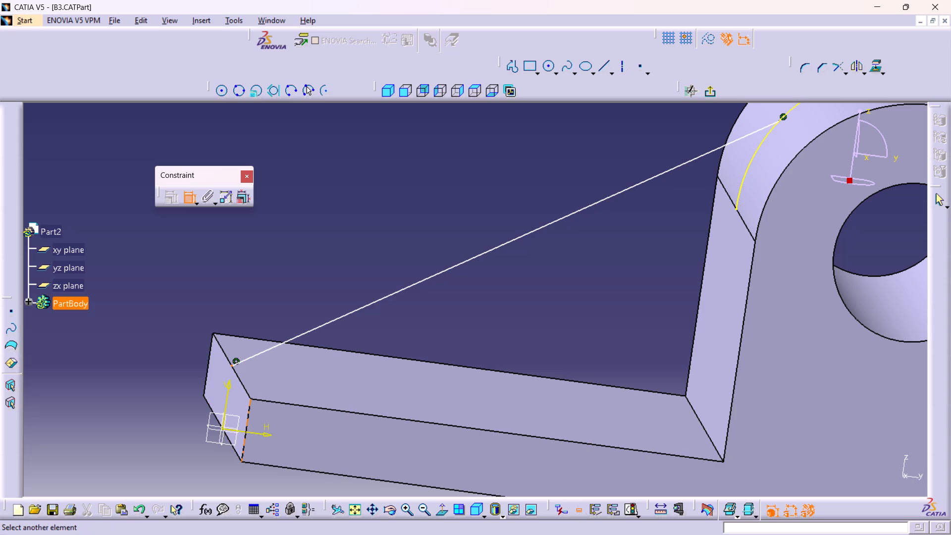
click(241, 462)
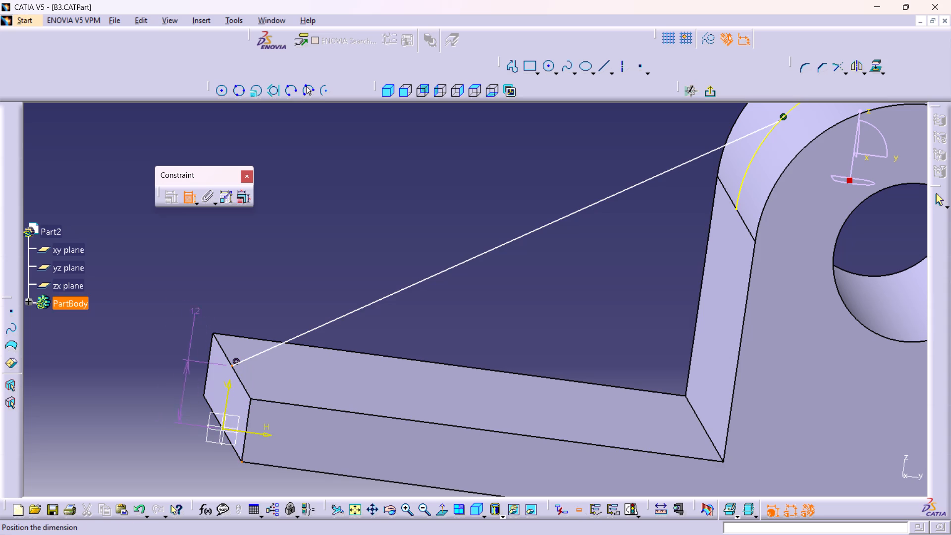
right_click(168, 307)
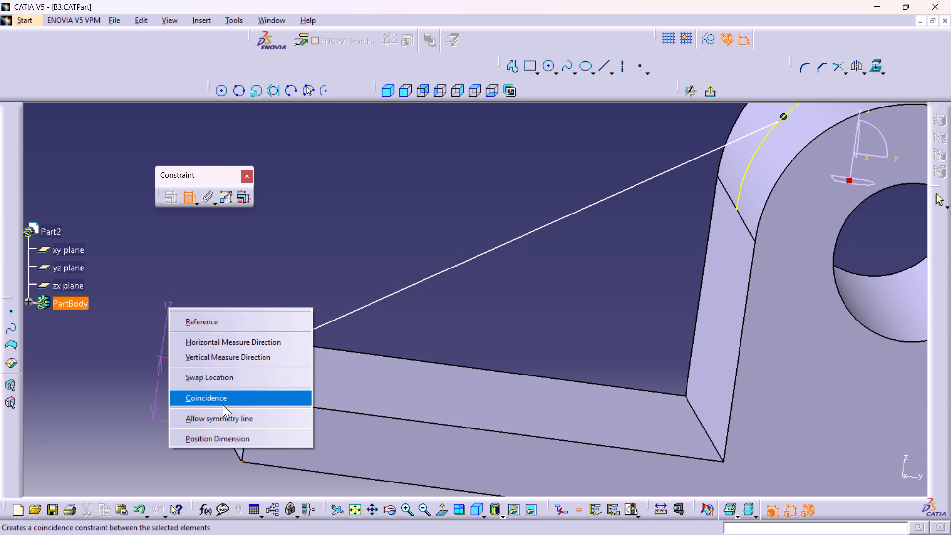
click(223, 405)
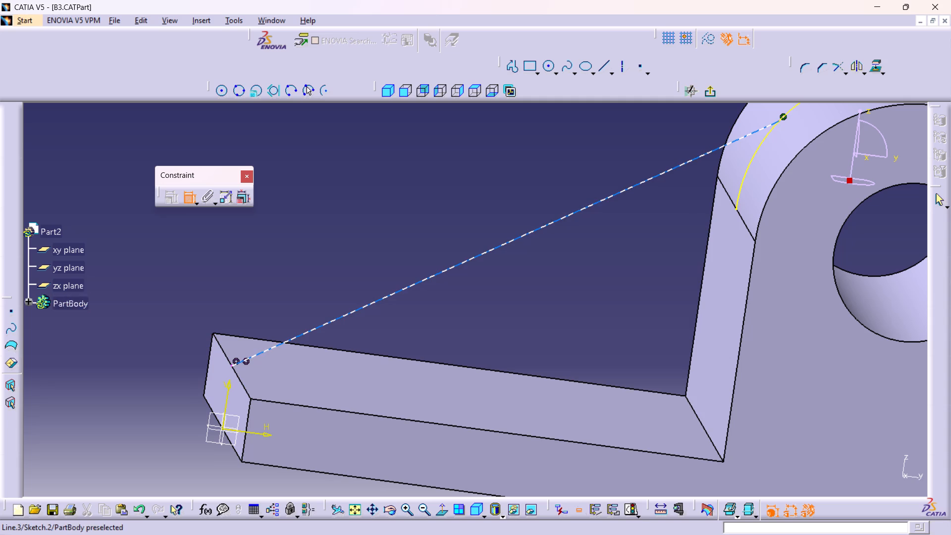
Make the sloping line tangent to the projected arc on the lug.
middle_drag(718, 207, 553, 253)
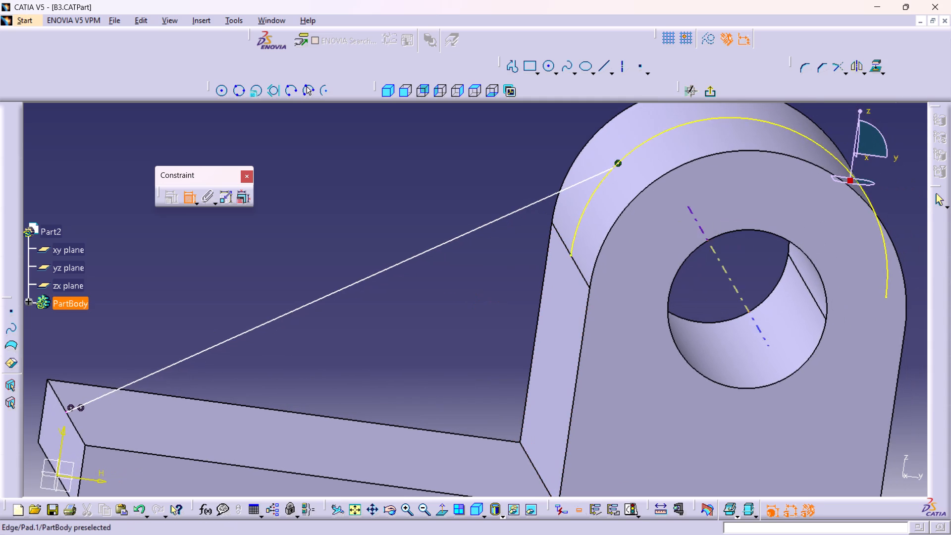
click(597, 176)
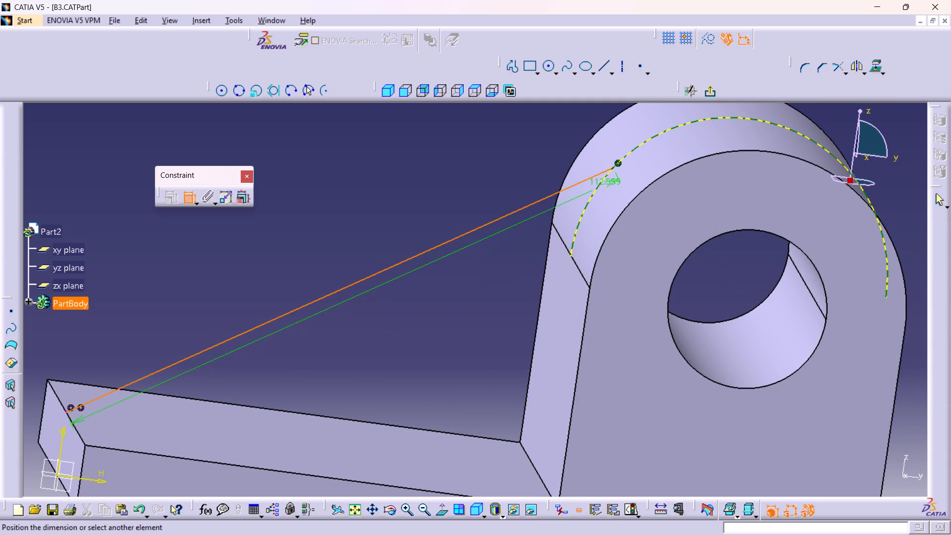
click(605, 182)
right_click(427, 207)
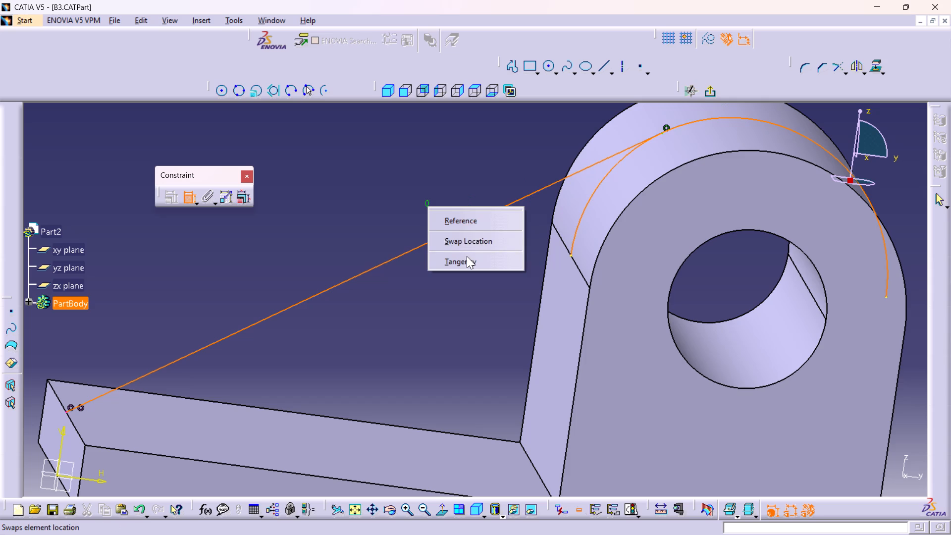
click(467, 256)
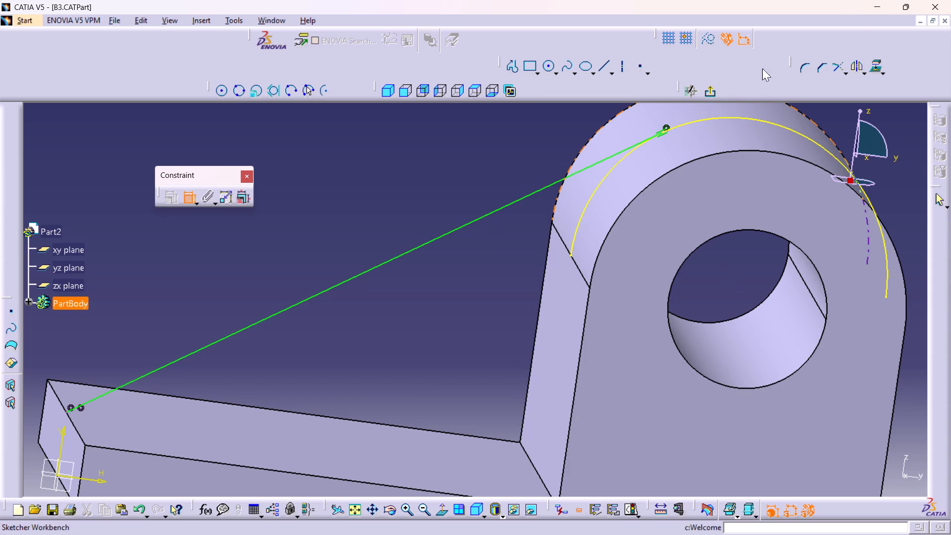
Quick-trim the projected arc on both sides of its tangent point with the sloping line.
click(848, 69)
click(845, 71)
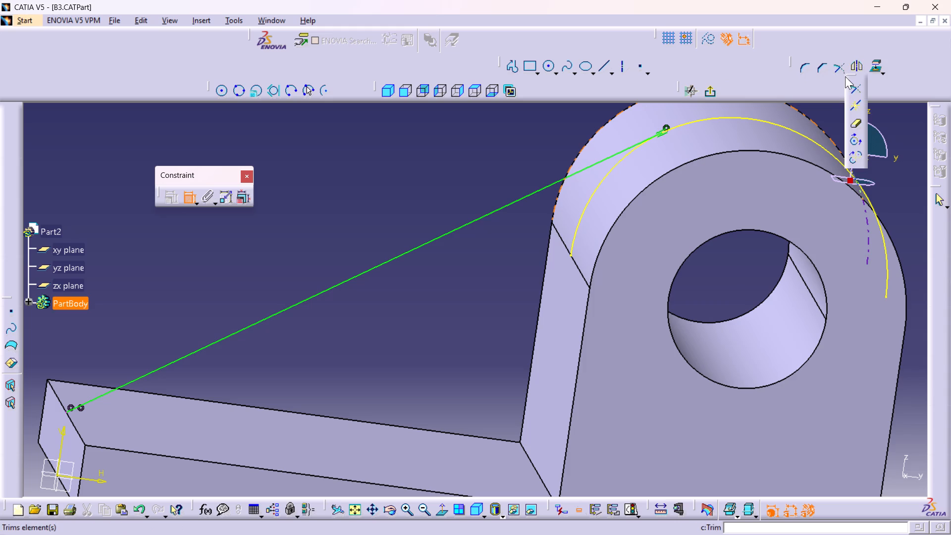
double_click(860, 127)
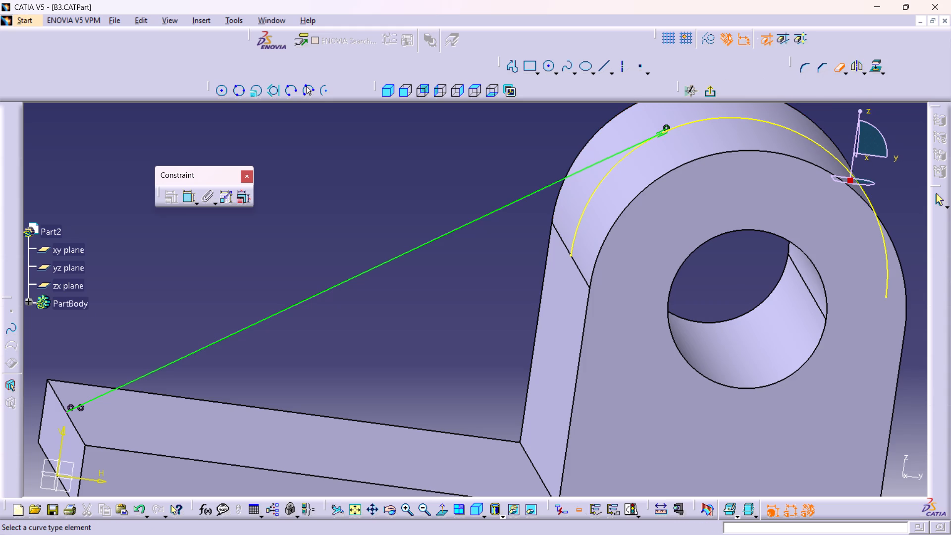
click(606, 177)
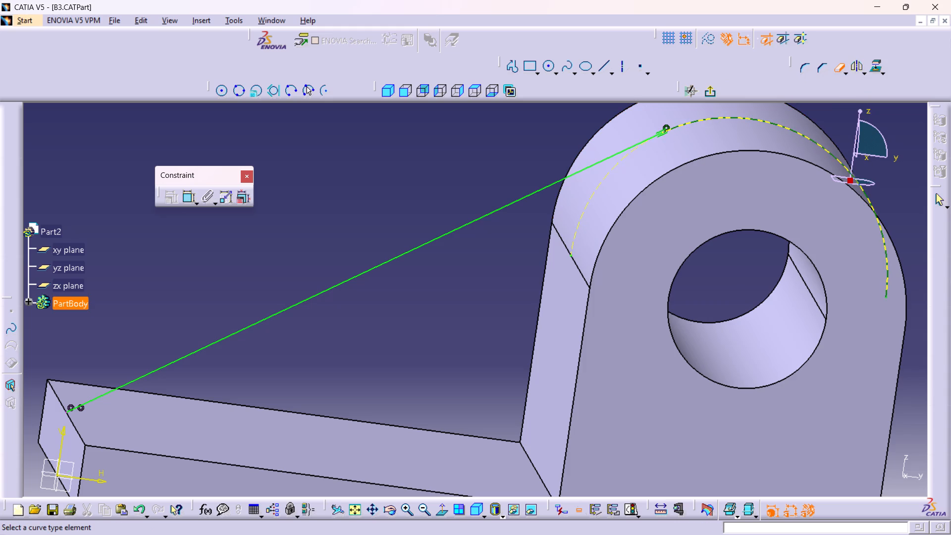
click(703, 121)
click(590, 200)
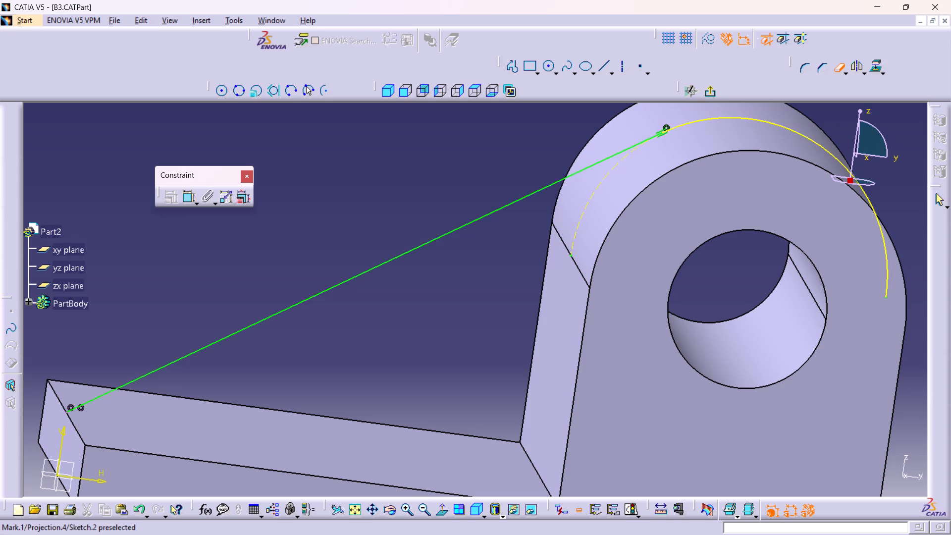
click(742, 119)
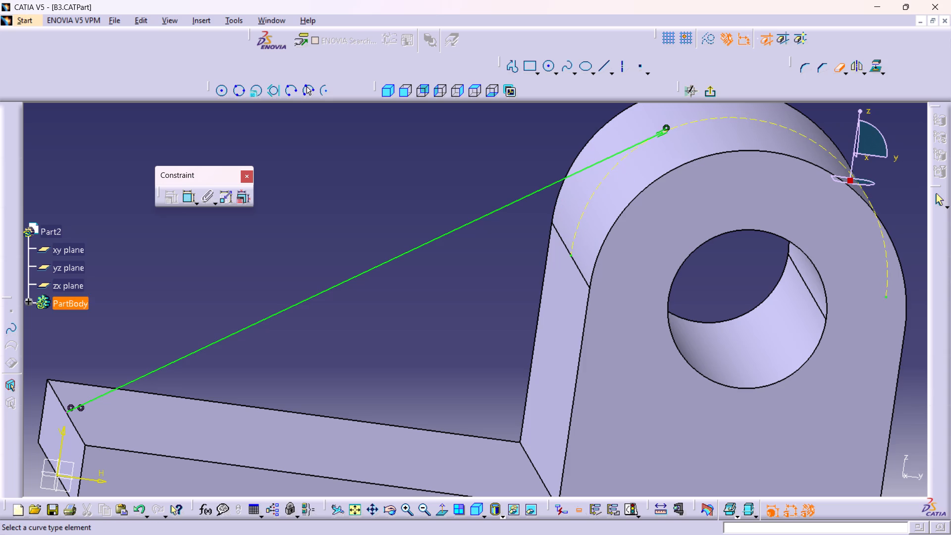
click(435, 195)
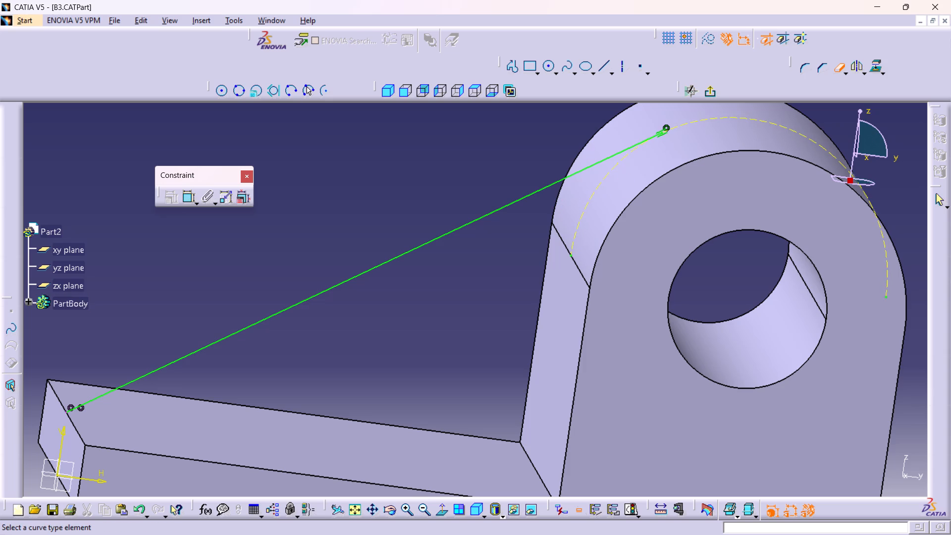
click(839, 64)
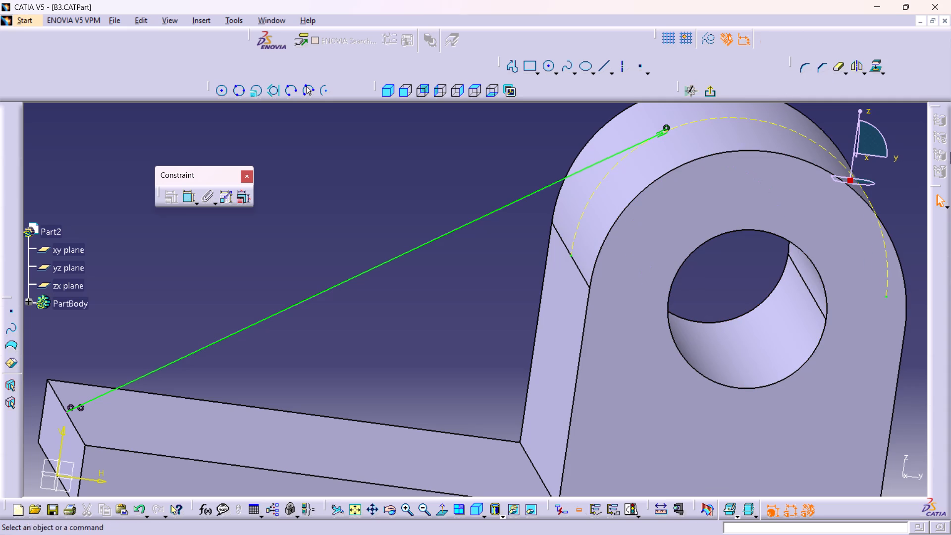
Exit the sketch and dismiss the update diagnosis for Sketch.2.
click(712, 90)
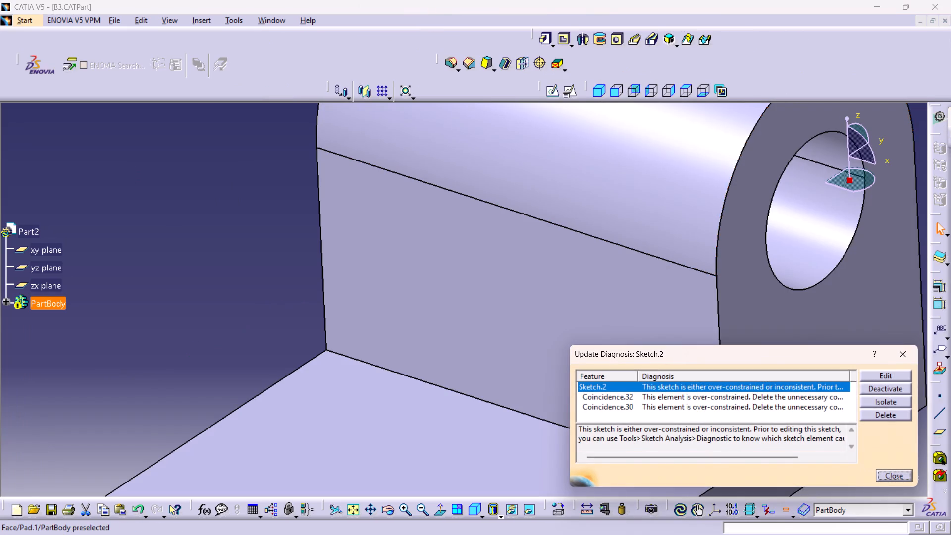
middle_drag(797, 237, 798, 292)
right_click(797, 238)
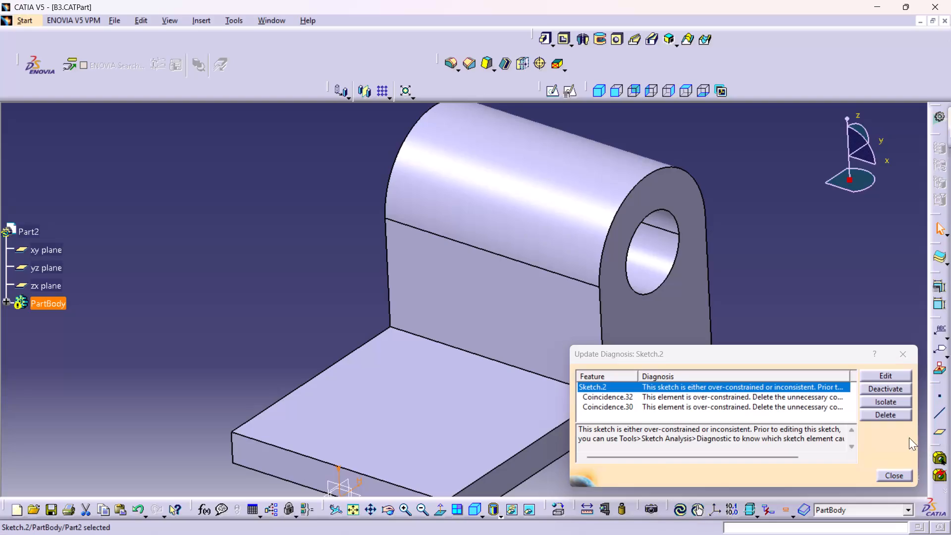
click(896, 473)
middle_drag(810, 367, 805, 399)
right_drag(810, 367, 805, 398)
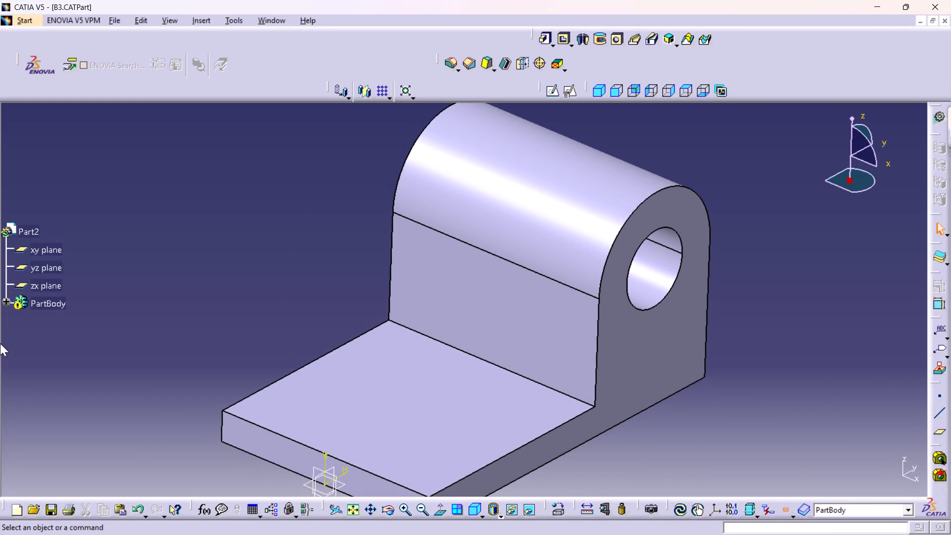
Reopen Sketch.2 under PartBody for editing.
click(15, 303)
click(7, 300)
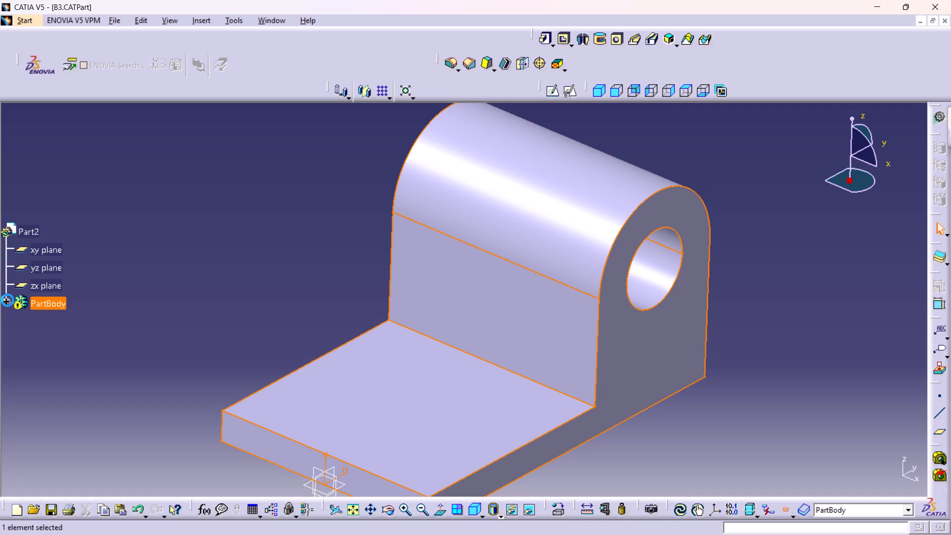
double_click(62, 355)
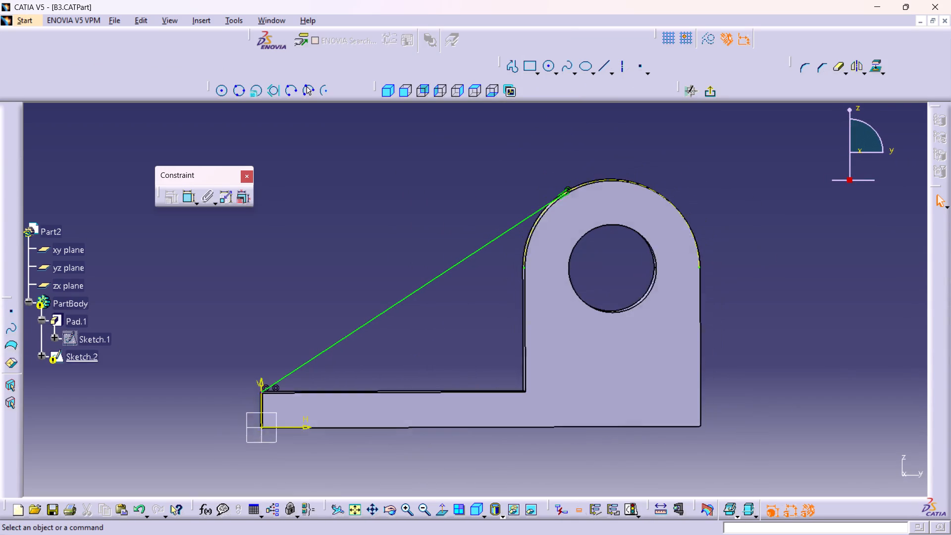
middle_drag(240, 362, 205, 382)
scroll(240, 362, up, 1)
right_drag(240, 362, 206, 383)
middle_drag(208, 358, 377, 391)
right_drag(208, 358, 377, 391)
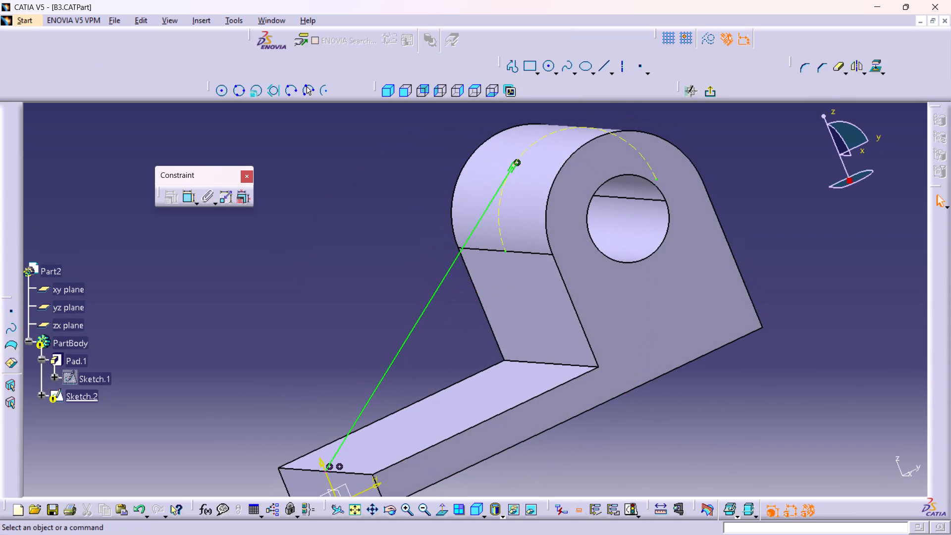
Delete the trimmed projected arc on the lug from the sketch.
click(500, 214)
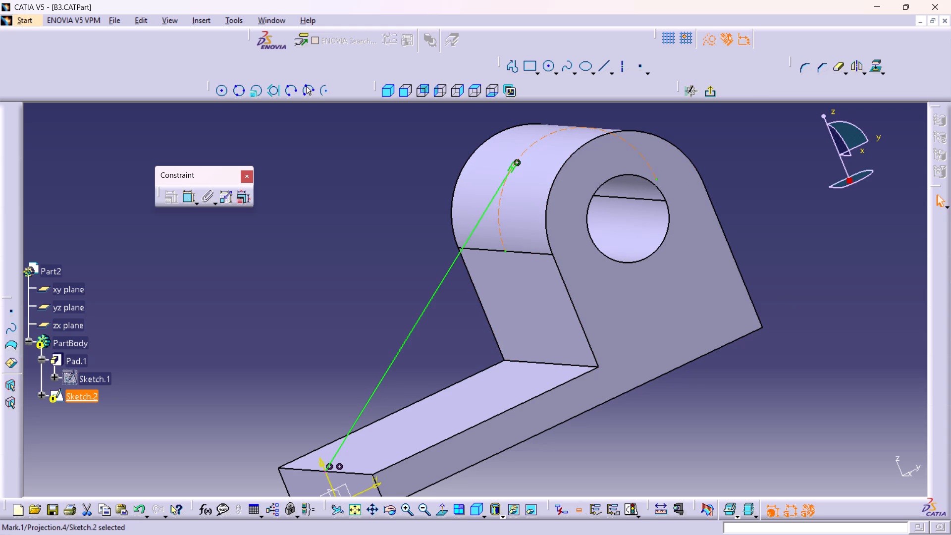
click(305, 325)
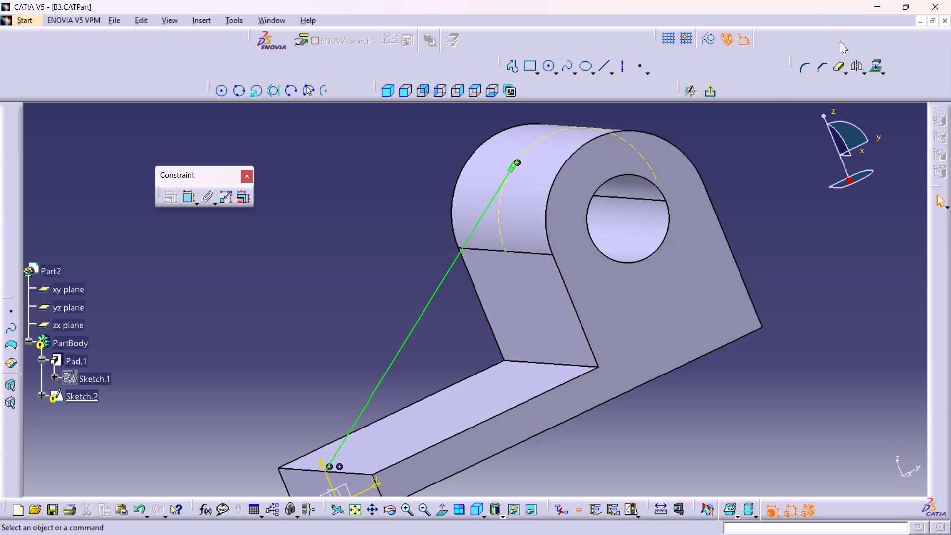
double_click(840, 65)
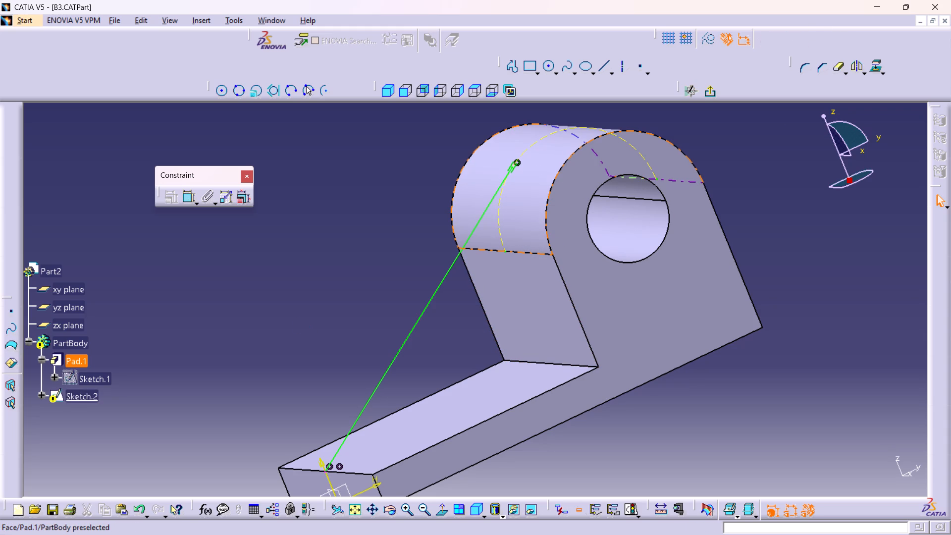
click(499, 207)
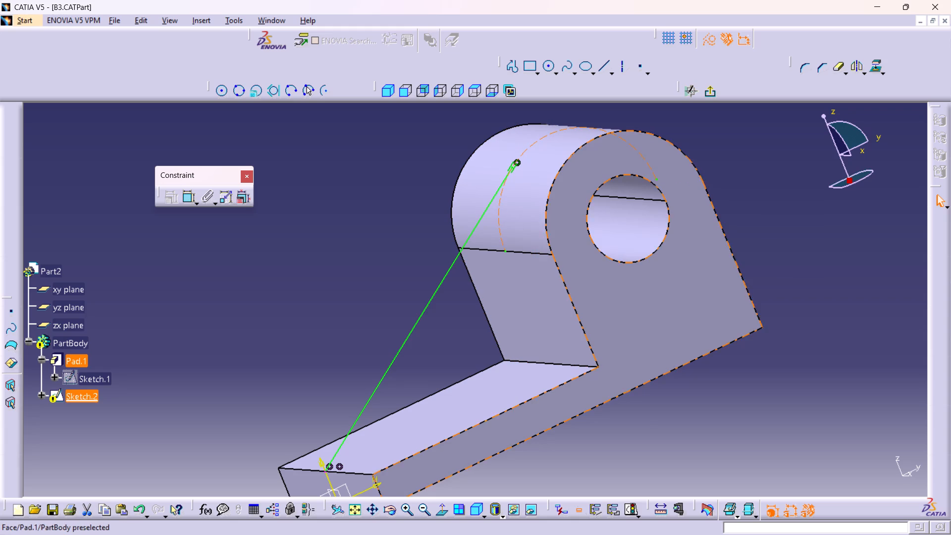
click(804, 411)
right_click(704, 449)
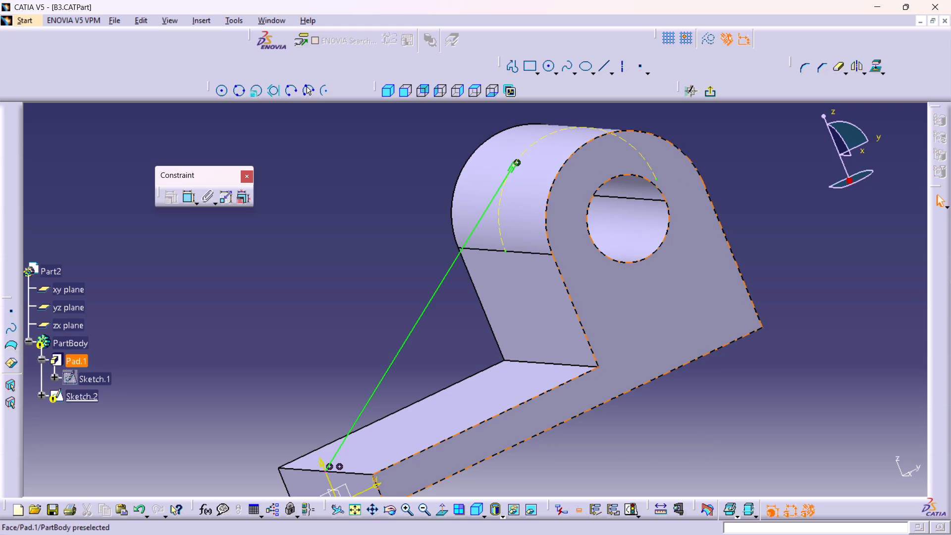
right_click(650, 165)
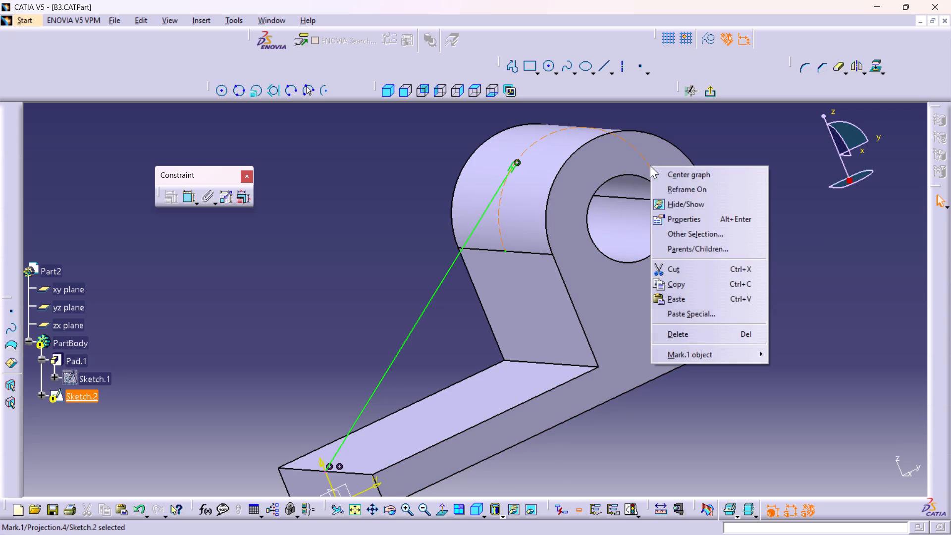
click(704, 335)
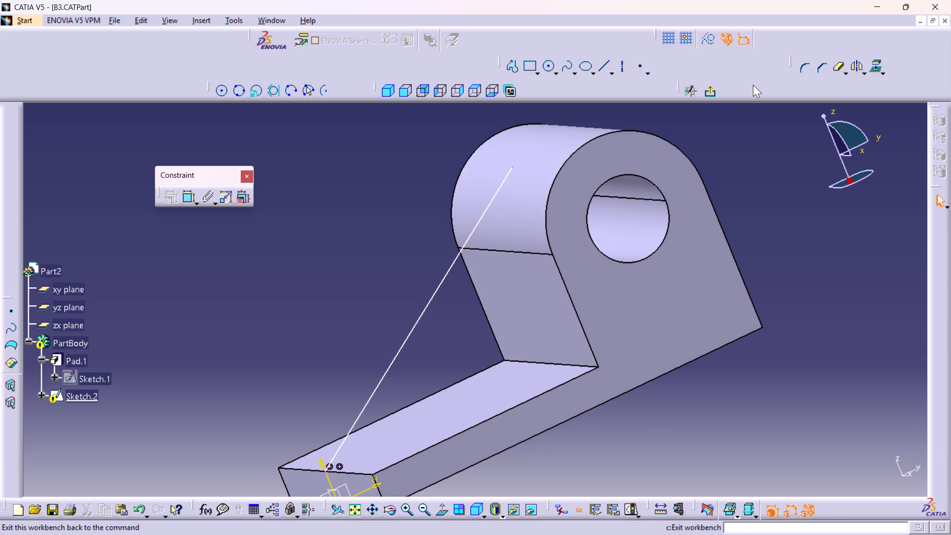
Project the lug's rounded top face into the sketch as a new reference arc.
click(881, 69)
click(877, 70)
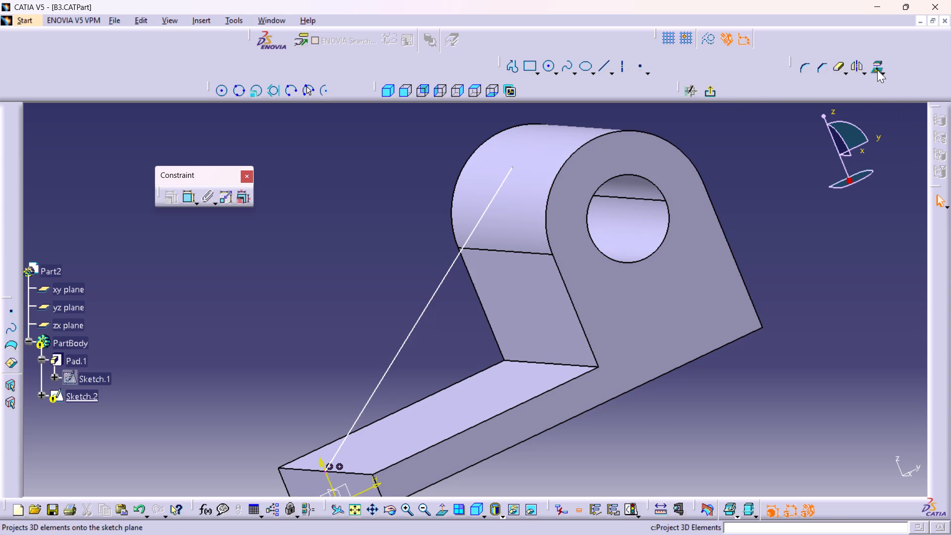
click(605, 136)
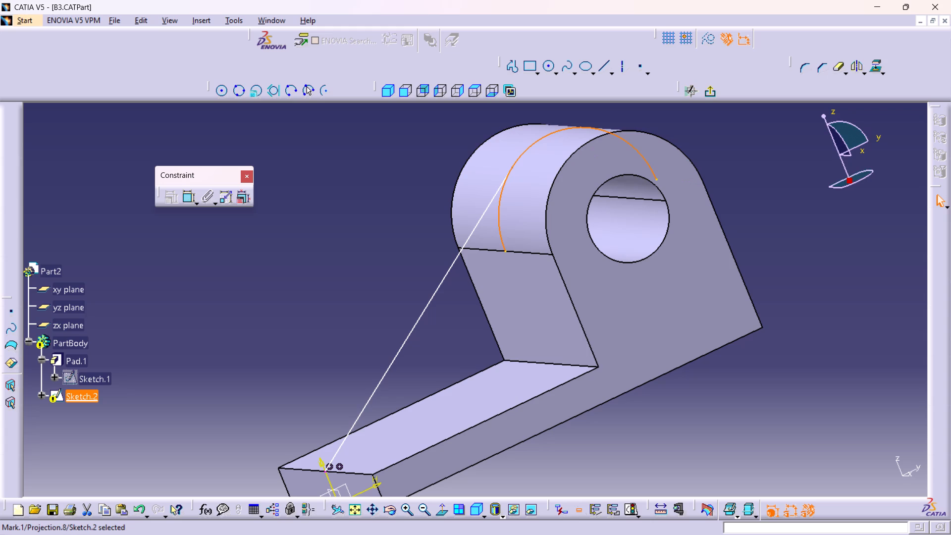
Examine up close where the sloping line's upper end meets the projected arc on the lug.
right_click(405, 229)
click(404, 229)
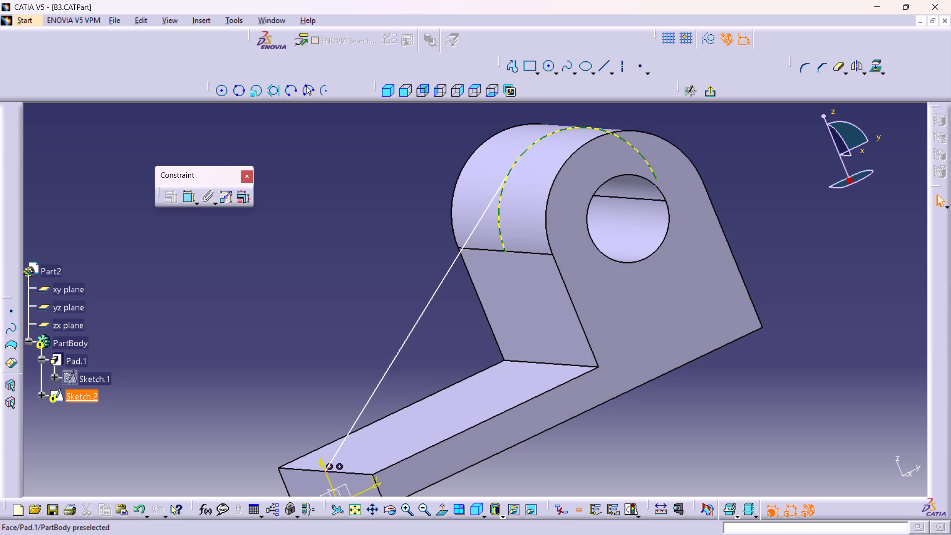
click(509, 178)
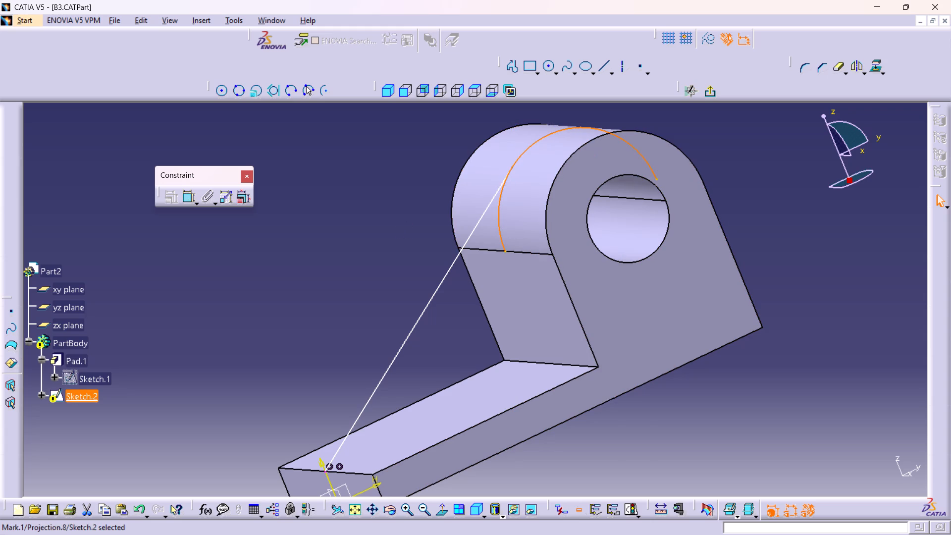
middle_drag(531, 247, 506, 172)
right_click(531, 247)
middle_drag(490, 177, 350, 310)
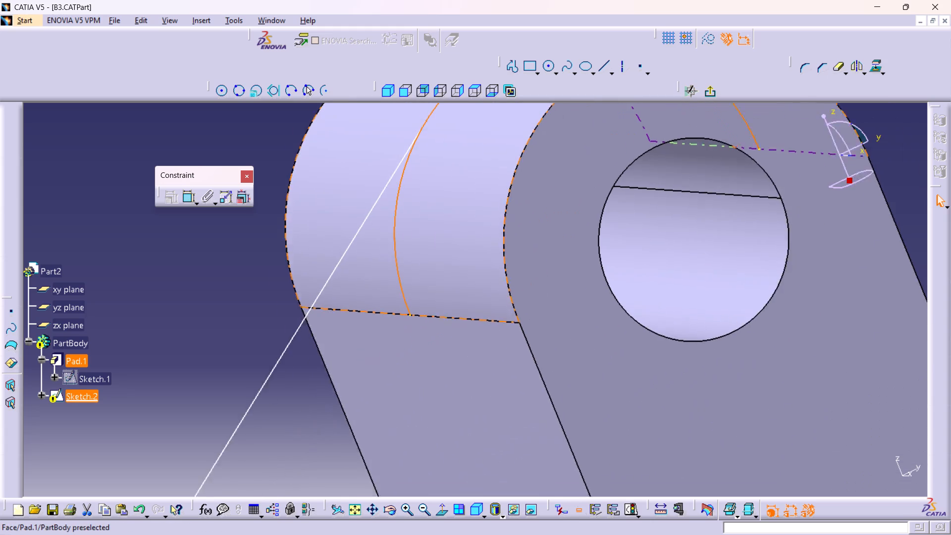
middle_drag(350, 310, 333, 321)
middle_drag(379, 258, 334, 348)
middle_drag(374, 321, 362, 236)
right_drag(375, 321, 383, 319)
scroll(387, 317, up, 1)
middle_drag(353, 244, 353, 245)
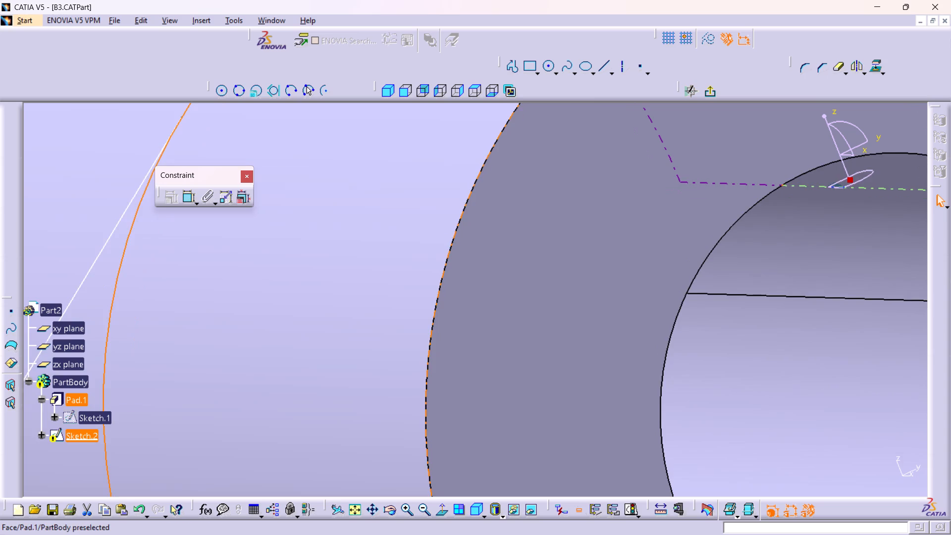
middle_drag(353, 245, 376, 376)
middle_drag(365, 304, 390, 353)
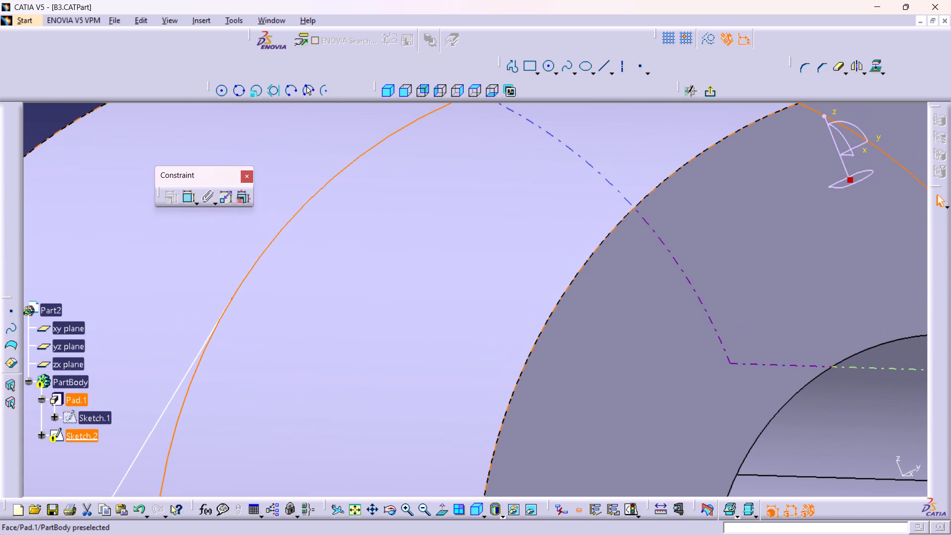
middle_drag(328, 266, 432, 302)
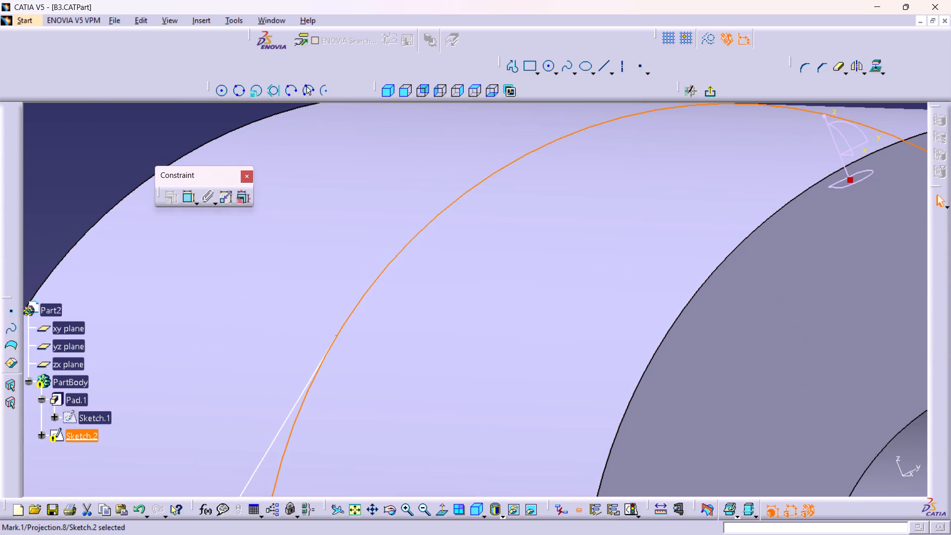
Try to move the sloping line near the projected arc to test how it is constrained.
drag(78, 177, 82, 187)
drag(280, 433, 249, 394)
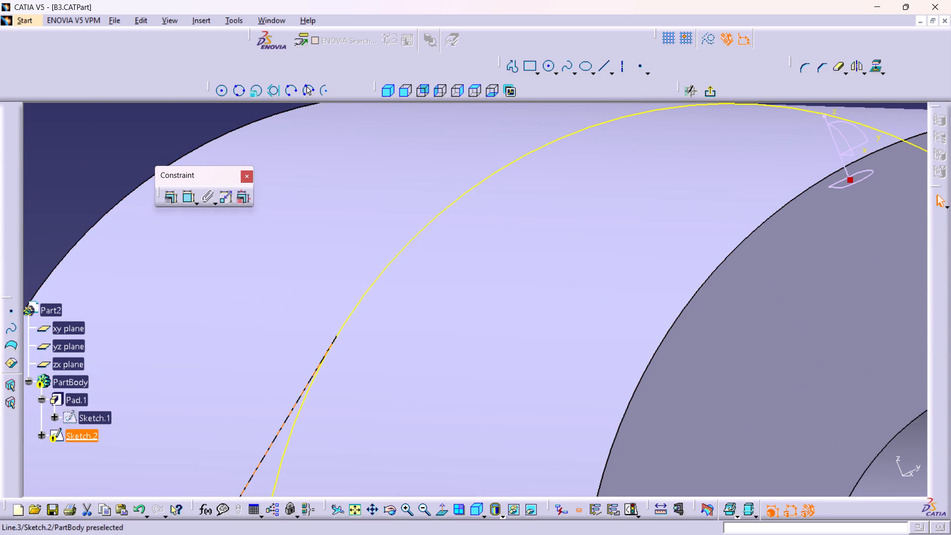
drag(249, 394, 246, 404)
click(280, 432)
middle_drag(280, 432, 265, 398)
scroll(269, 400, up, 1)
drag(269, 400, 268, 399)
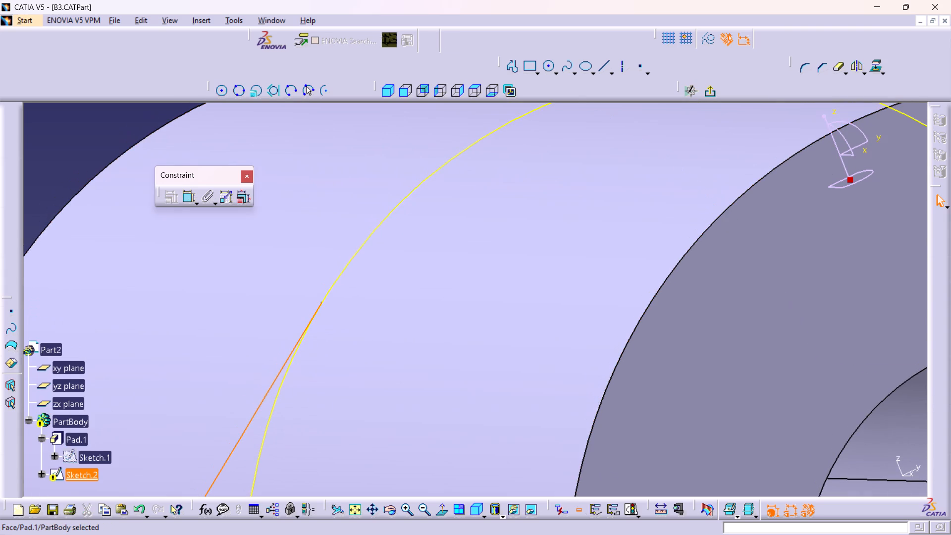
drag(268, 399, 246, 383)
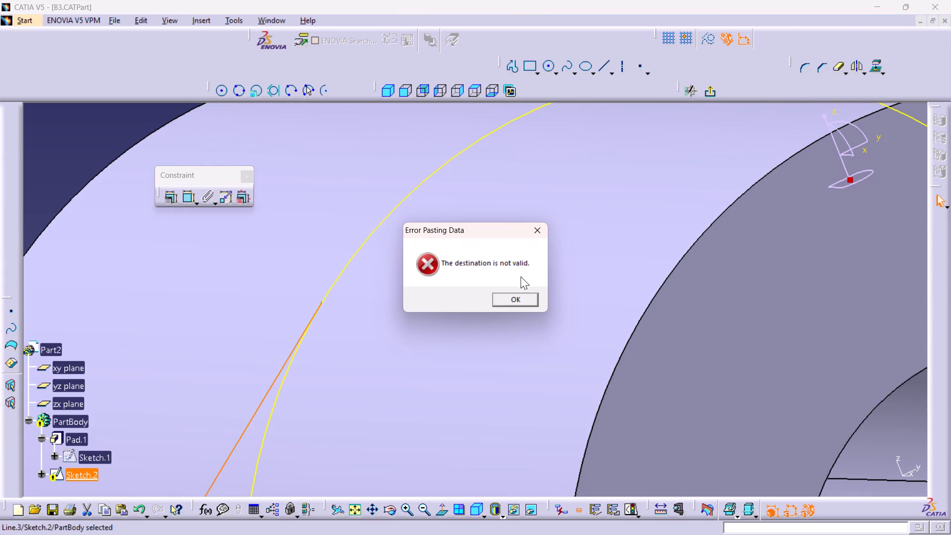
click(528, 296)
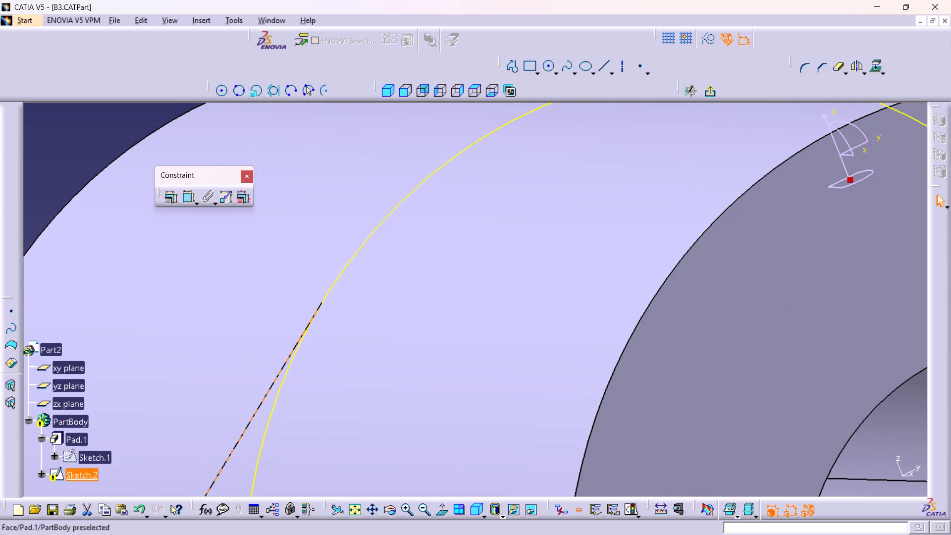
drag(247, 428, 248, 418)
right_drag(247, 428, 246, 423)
Constrain the sloping line tangent to the lug's projected arc.
middle_drag(342, 366, 337, 470)
right_drag(342, 366, 343, 371)
middle_drag(408, 395, 404, 439)
right_drag(407, 425, 404, 439)
middle_drag(404, 439, 420, 411)
middle_drag(420, 411, 411, 508)
right_click(420, 411)
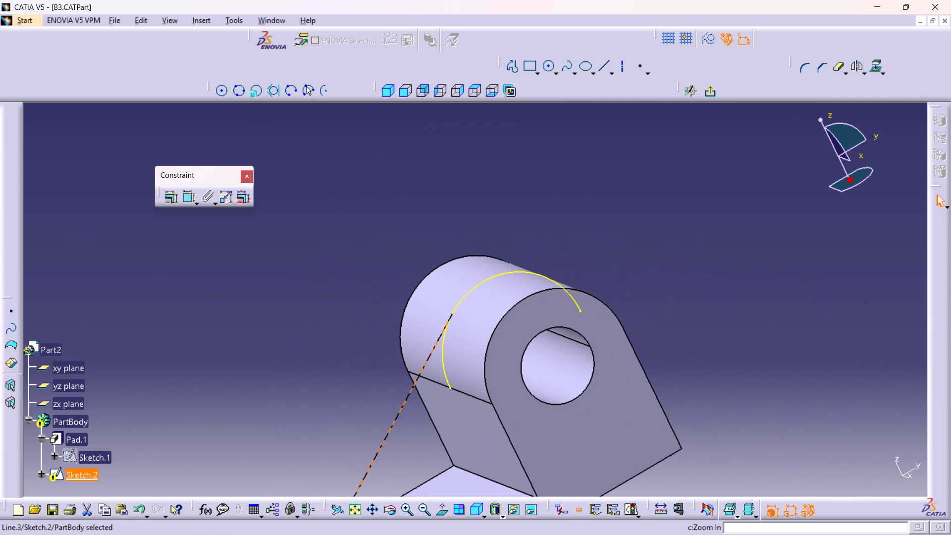
click(349, 389)
middle_drag(372, 398, 386, 298)
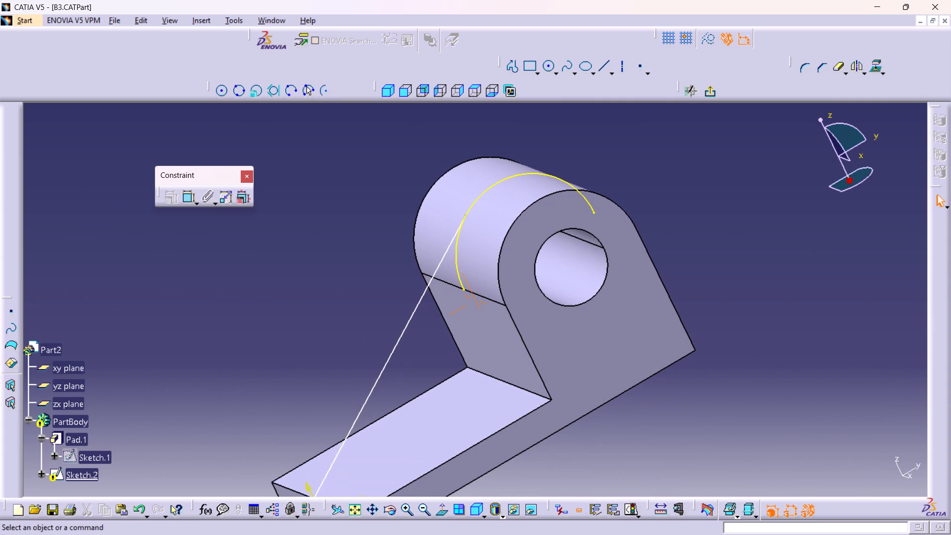
click(442, 258)
click(306, 327)
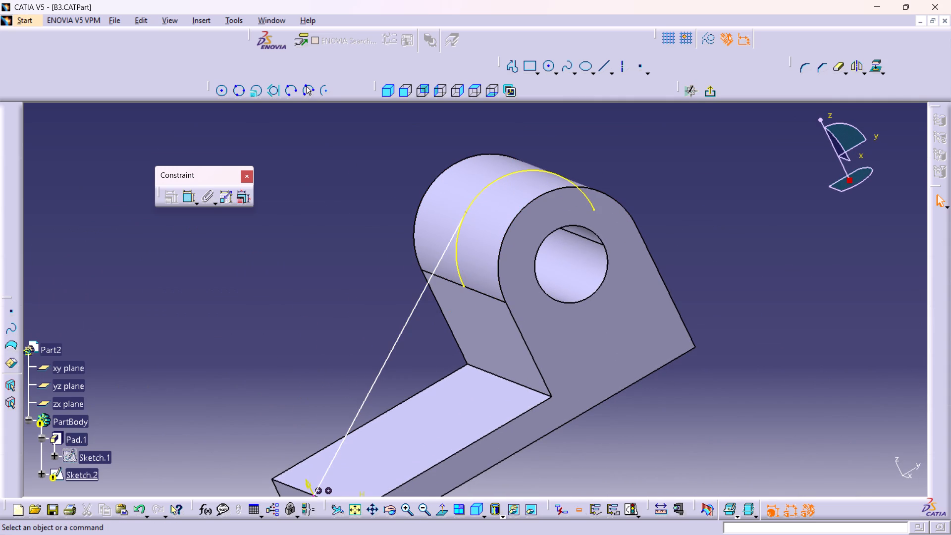
double_click(187, 196)
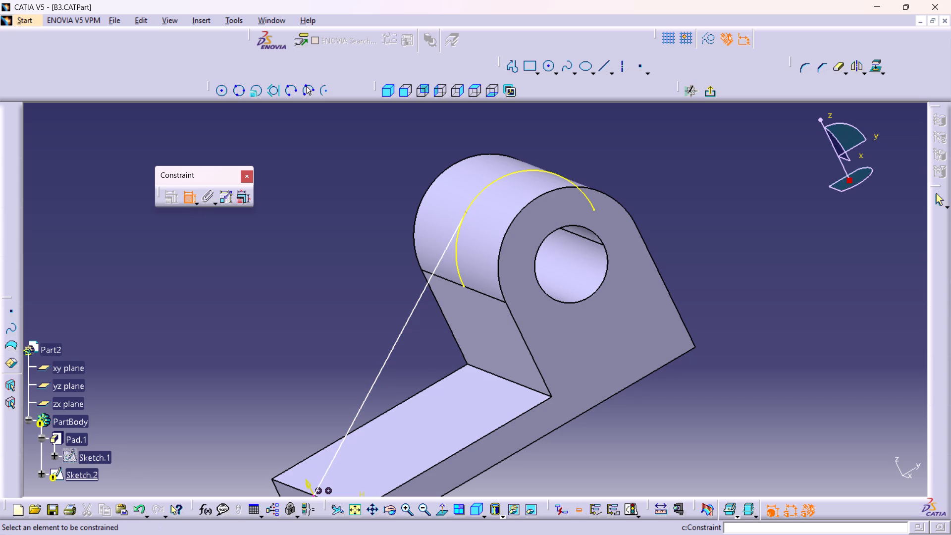
drag(425, 292, 385, 276)
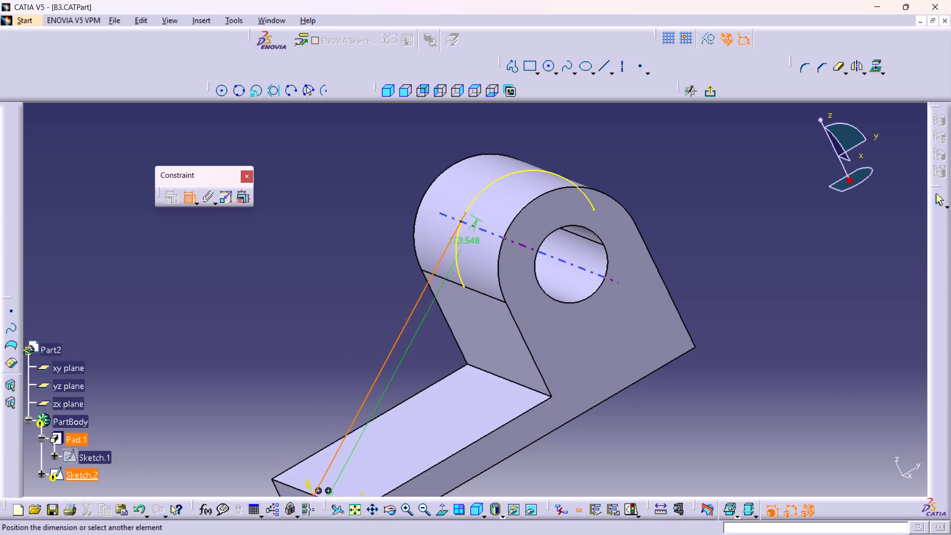
click(455, 248)
right_click(296, 293)
click(347, 343)
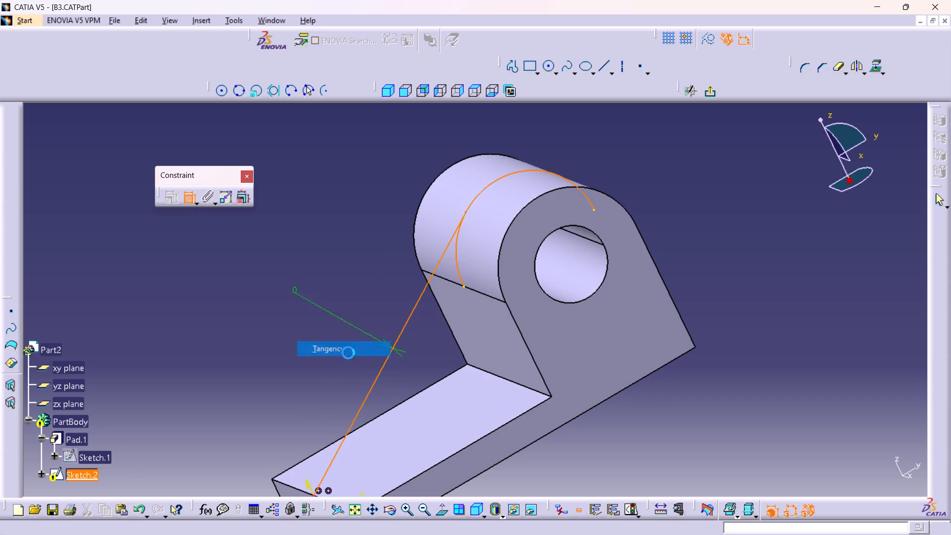
Examine up close the contact between the tangent line's upper endpoint and the projected arc.
middle_click(471, 209)
right_click(471, 209)
middle_drag(483, 299, 485, 296)
right_click(483, 299)
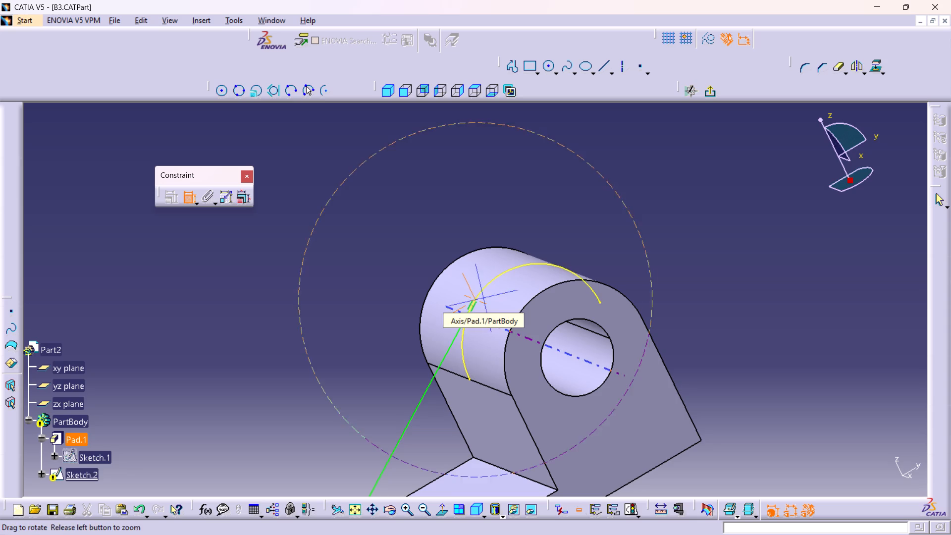
middle_drag(485, 296, 448, 219)
scroll(462, 242, up, 1)
middle_click(480, 348)
right_drag(481, 347, 478, 334)
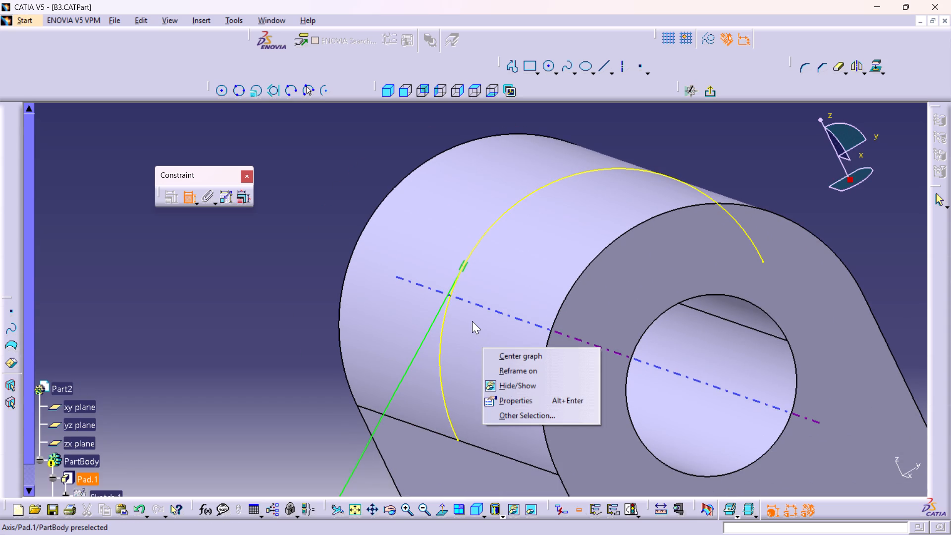
click(266, 322)
middle_drag(529, 322, 500, 210)
right_click(529, 322)
scroll(500, 210, up, 1)
middle_drag(435, 252, 423, 359)
middle_drag(450, 319, 437, 354)
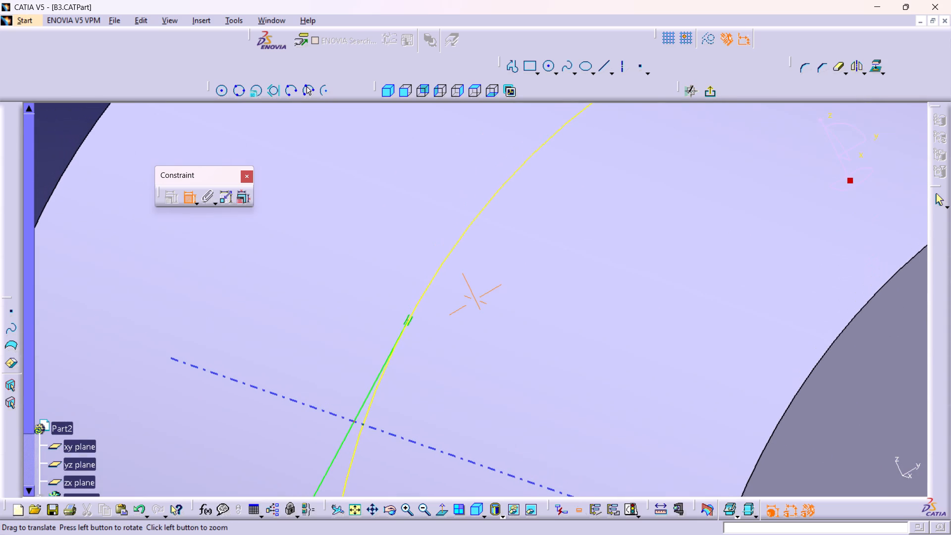
middle_drag(437, 354, 382, 244)
right_click(437, 354)
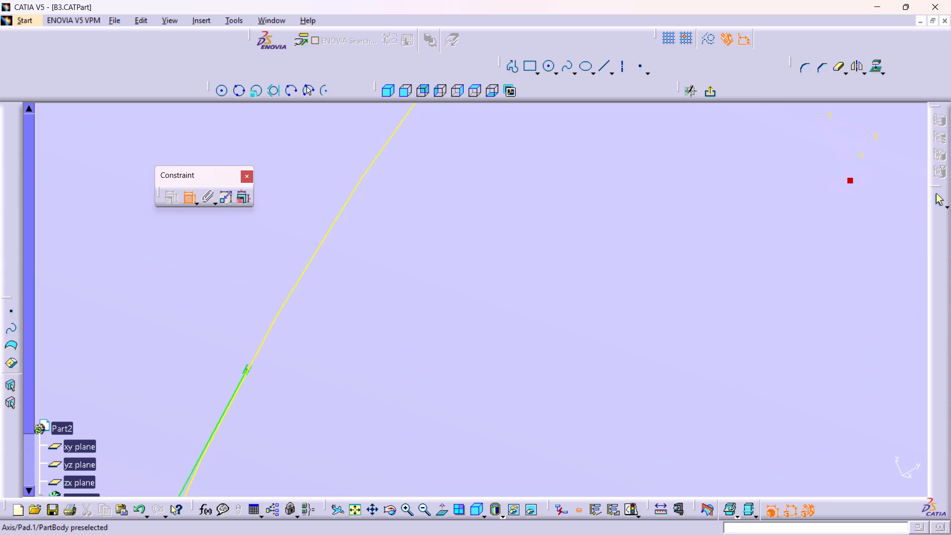
middle_drag(317, 380, 339, 324)
right_click(317, 380)
middle_drag(266, 385, 398, 328)
middle_drag(358, 391, 406, 367)
middle_drag(283, 415, 350, 393)
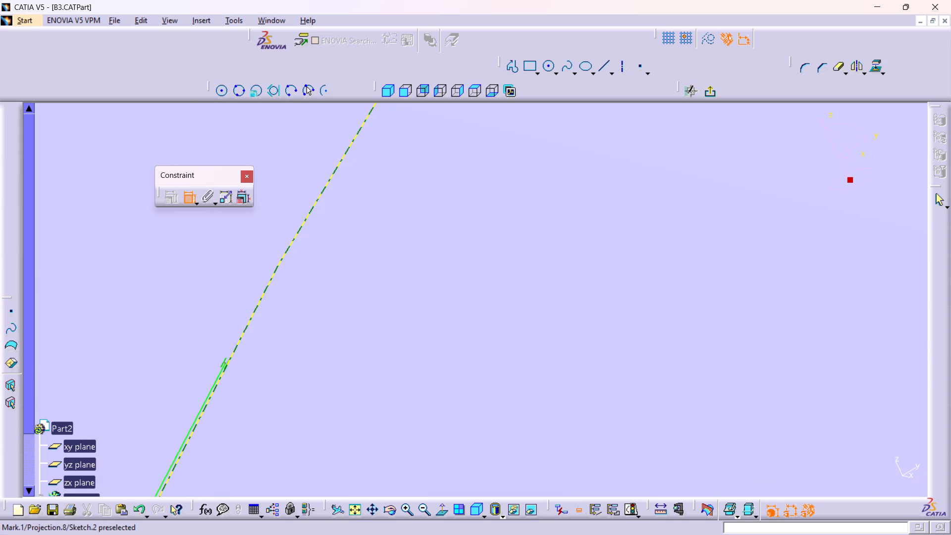
Add a coincidence constraint between the sloping line's upper endpoint and the projected arc.
double_click(227, 363)
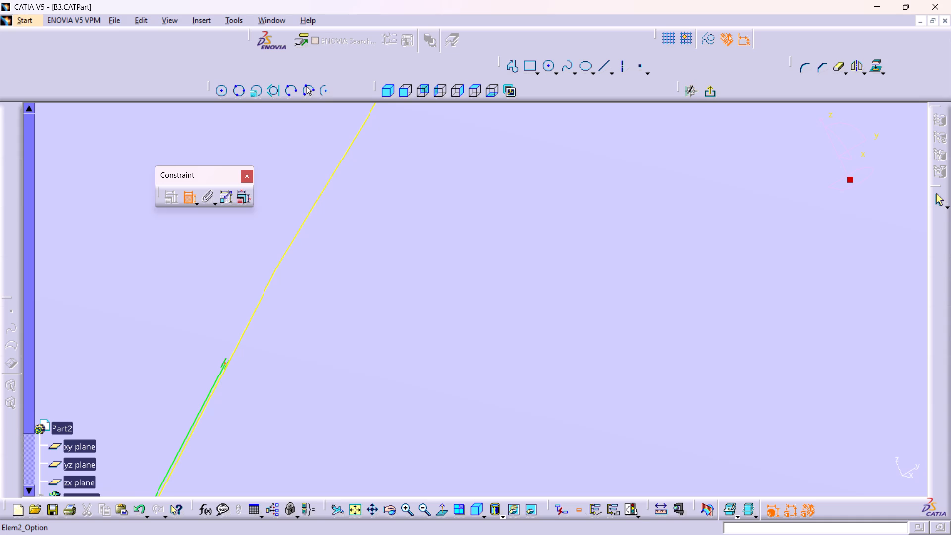
middle_drag(333, 205, 380, 347)
right_click(333, 205)
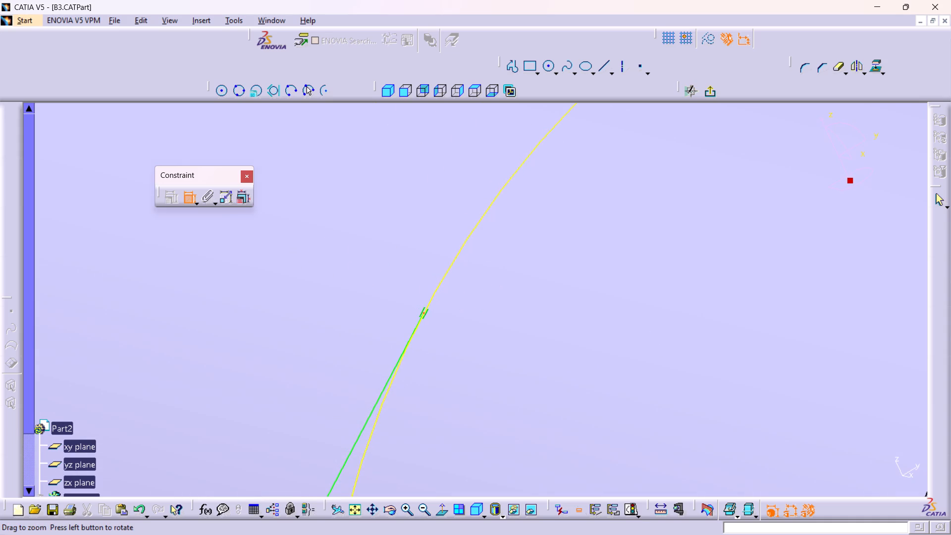
click(441, 286)
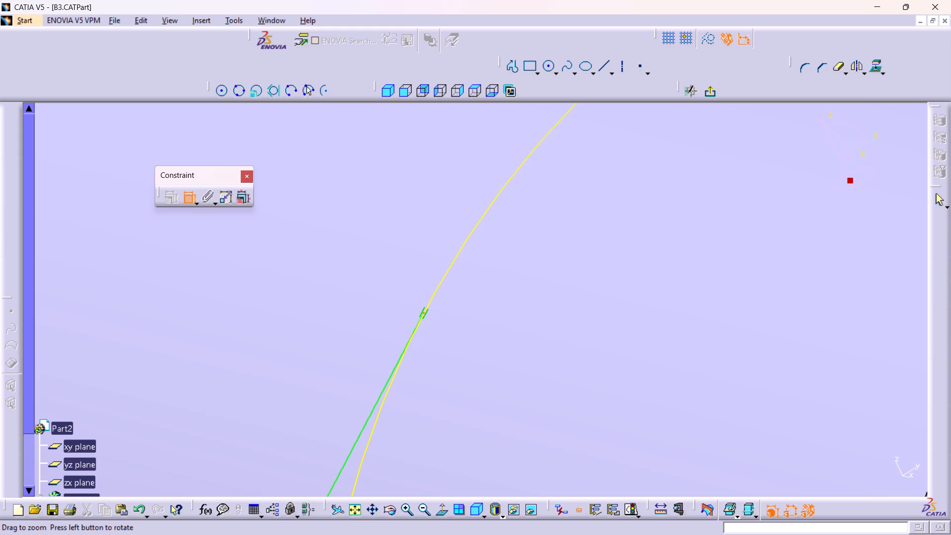
click(438, 294)
middle_drag(617, 226, 652, 354)
scroll(617, 226, up, 1)
right_click(617, 226)
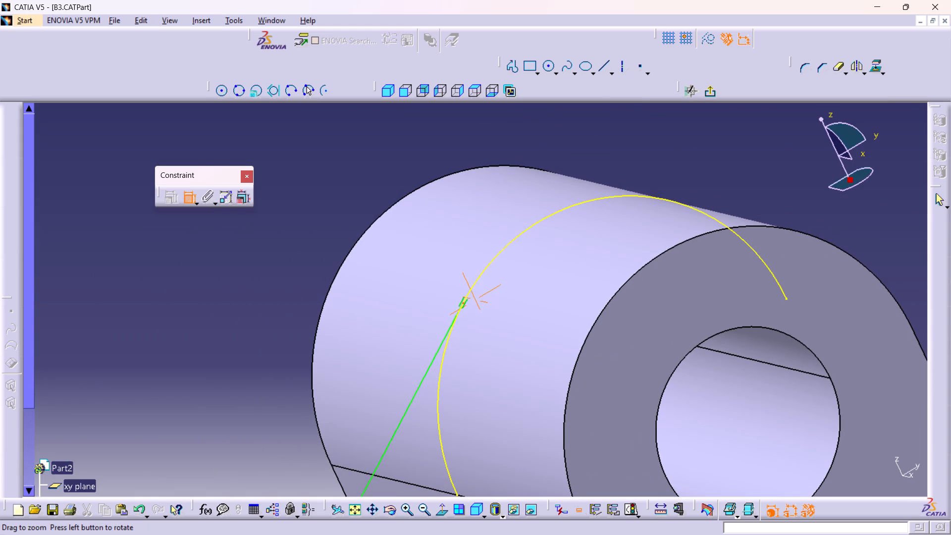
click(442, 446)
click(441, 397)
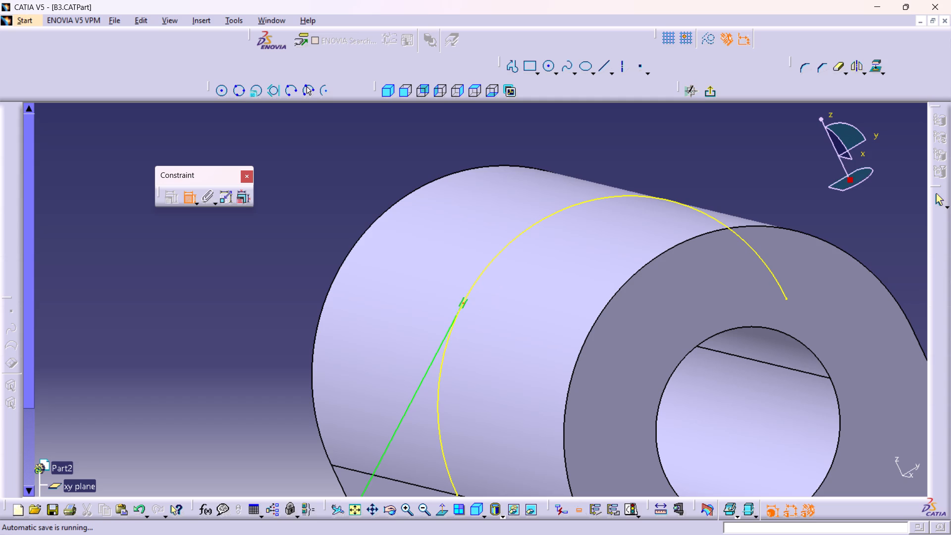
click(501, 249)
right_click(499, 251)
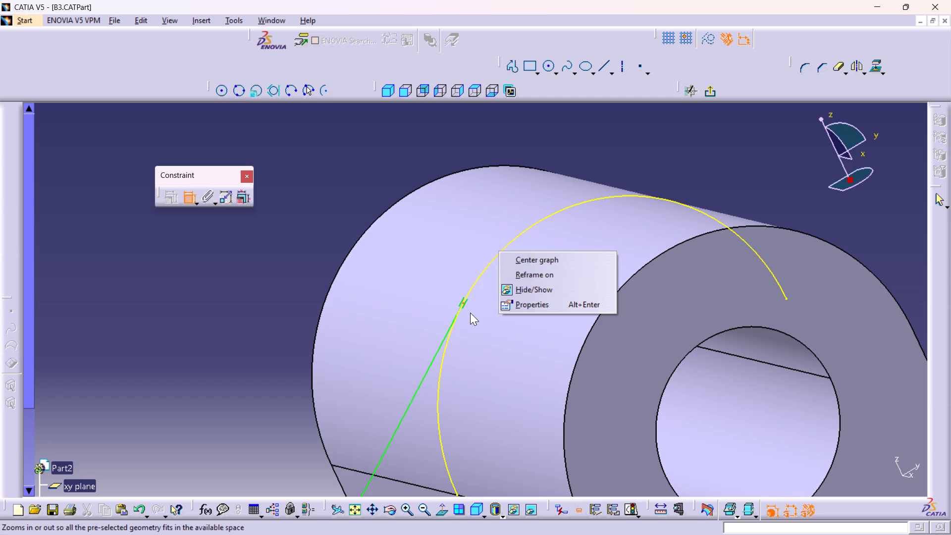
click(470, 313)
click(475, 280)
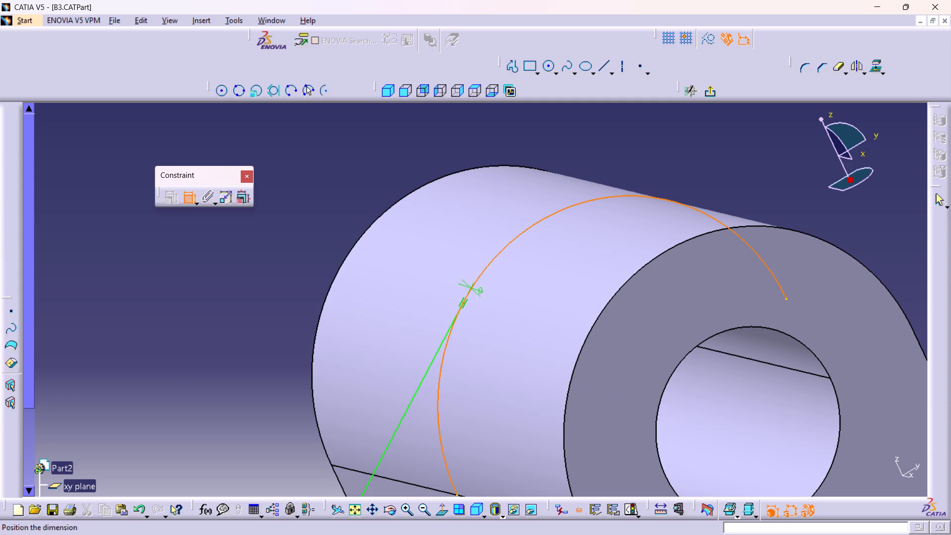
right_click(219, 384)
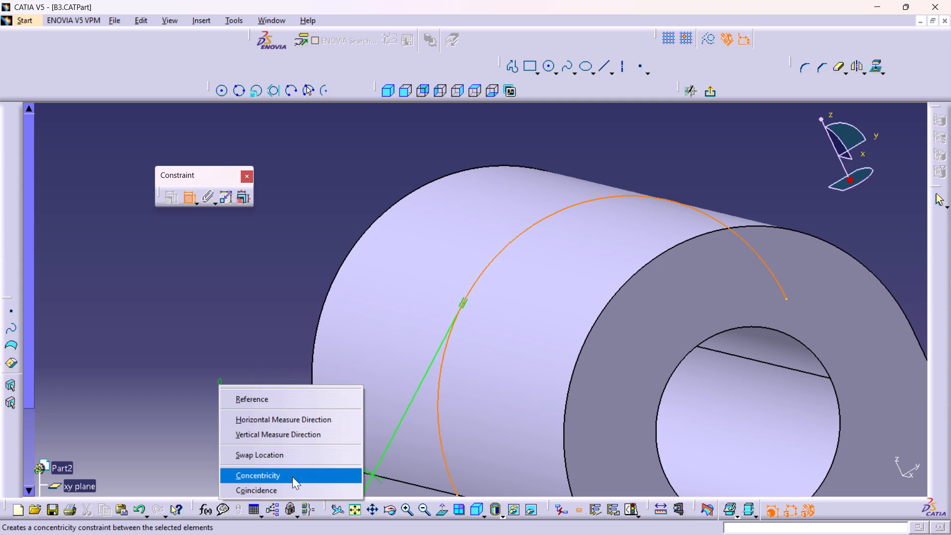
click(291, 486)
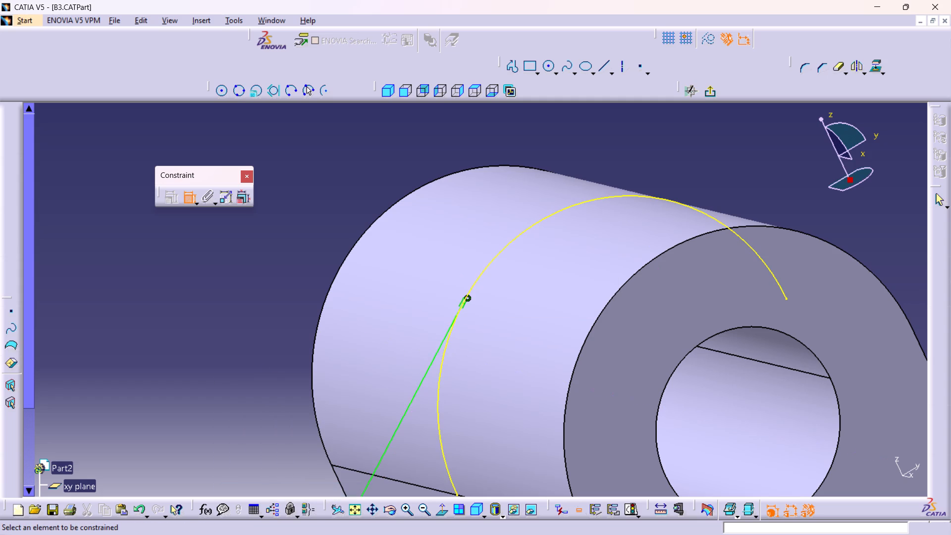
Quick-trim the upper portion of the projected arc, beyond the tangent line's endpoint.
click(836, 66)
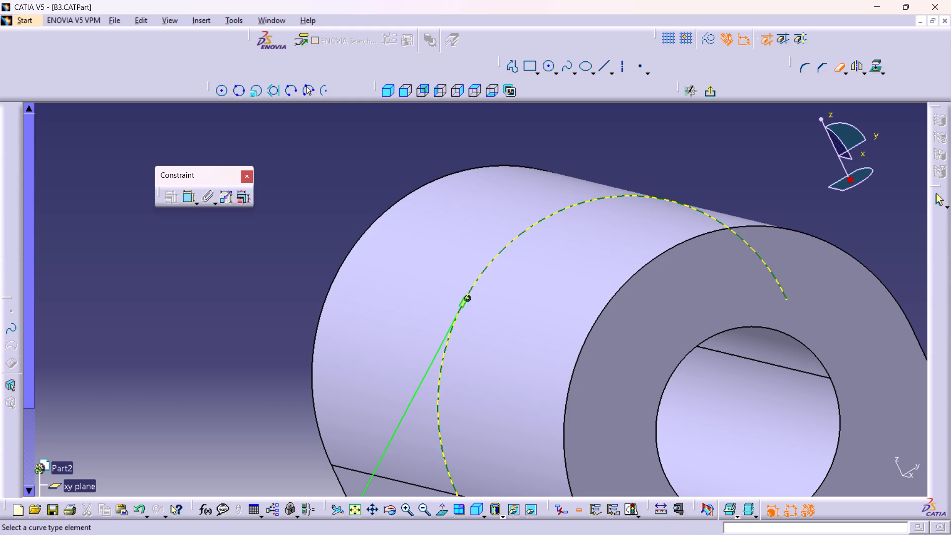
click(723, 223)
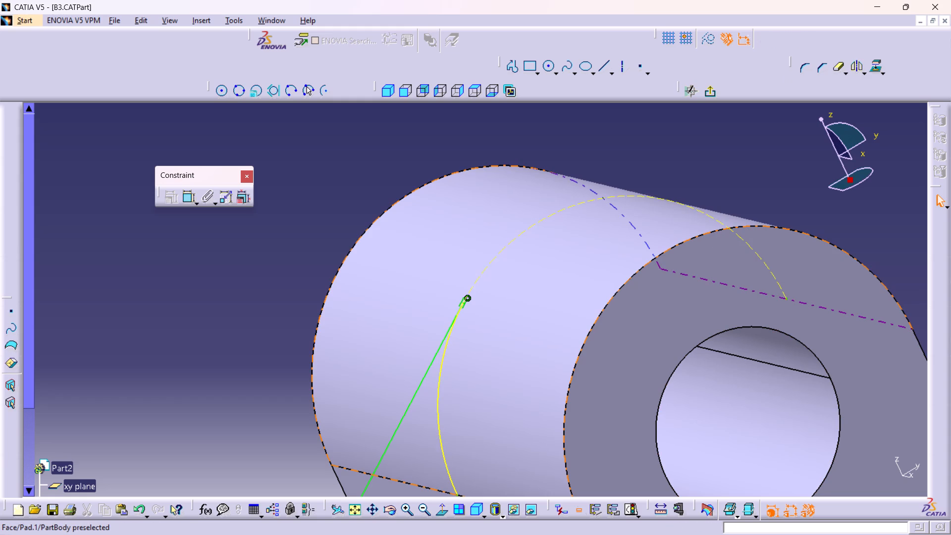
Quick-trim the remaining lower portion of the projected arc, leaving only the sloping line as profile geometry.
click(437, 422)
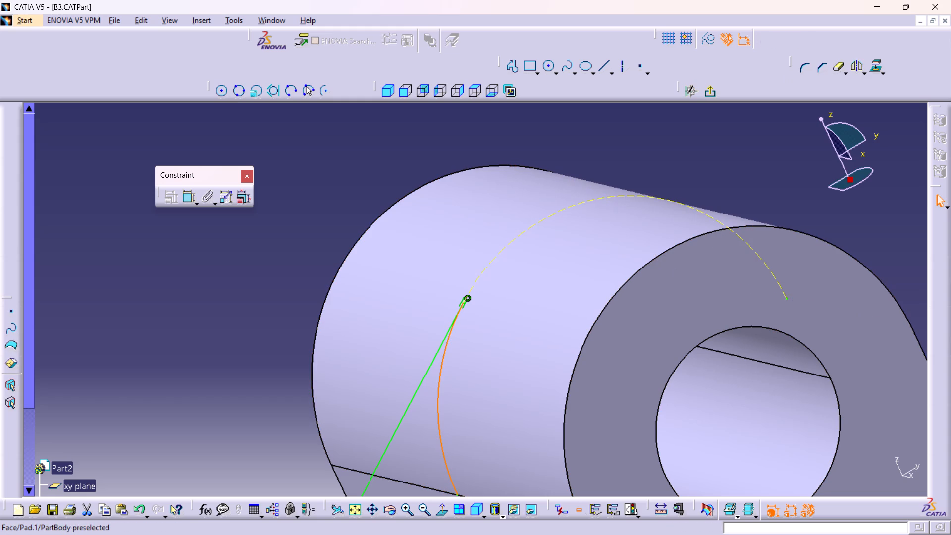
click(157, 344)
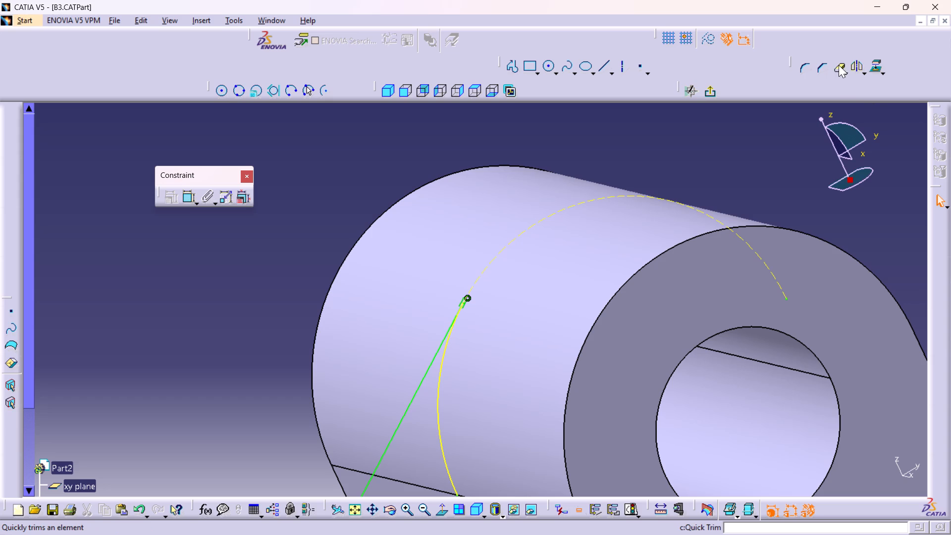
click(839, 65)
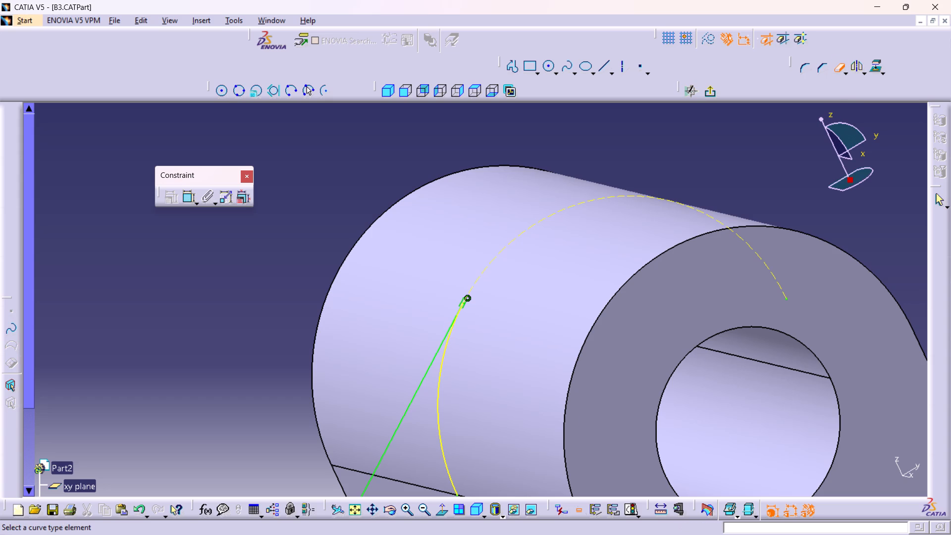
click(441, 433)
click(194, 370)
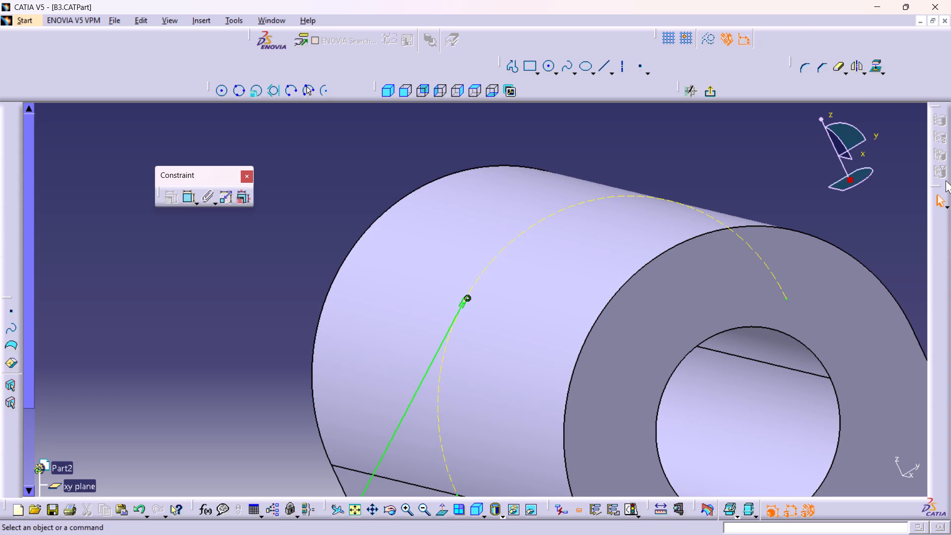
Try to exit the sketch, reopen Sketch.2 from the update diagnosis, and examine the sloping line and its constraints.
click(709, 93)
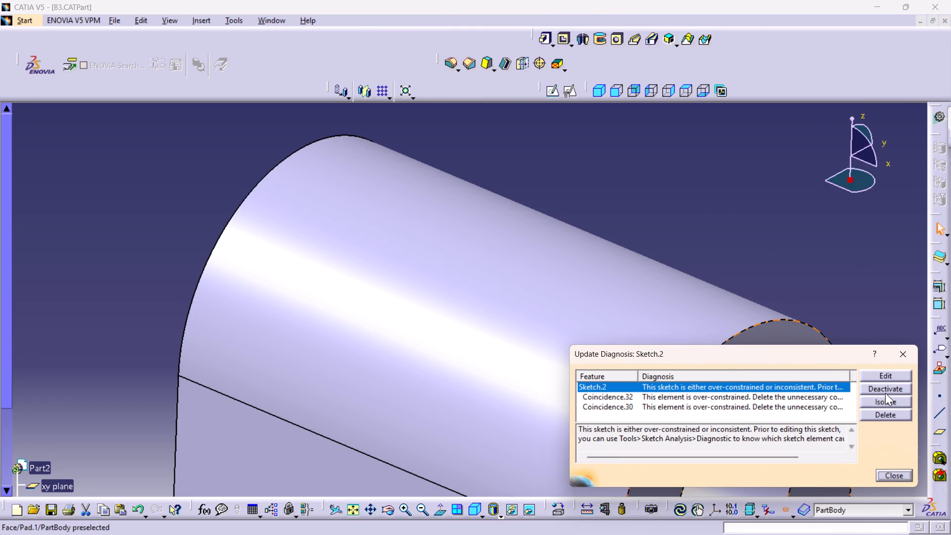
click(897, 373)
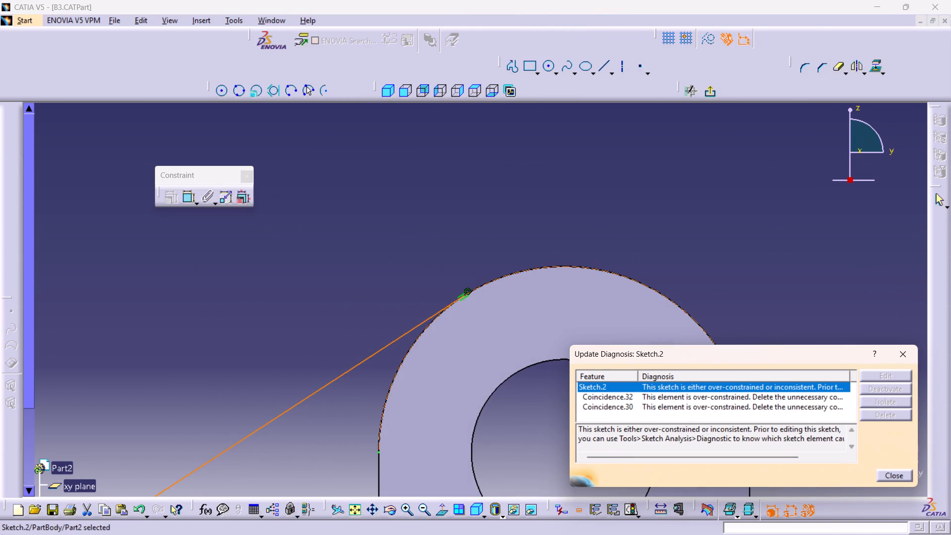
middle_drag(503, 224, 526, 336)
right_click(503, 224)
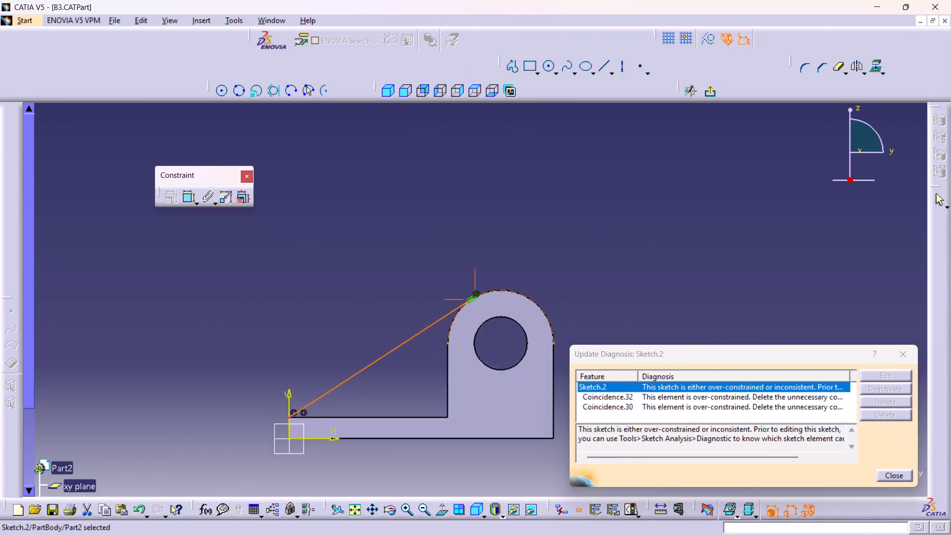
middle_drag(526, 336, 527, 352)
middle_drag(360, 394, 362, 361)
right_click(360, 394)
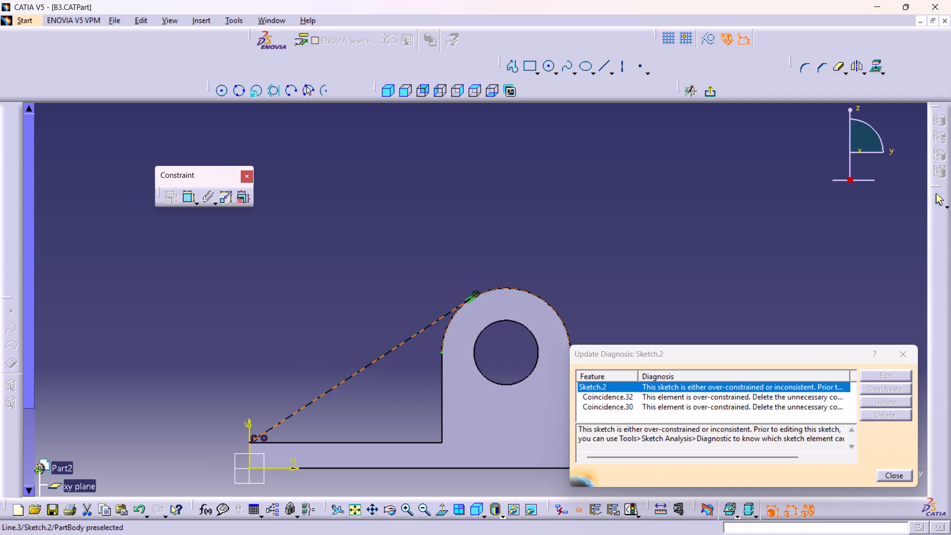
middle_drag(350, 400, 471, 416)
right_drag(383, 391, 473, 414)
middle_drag(468, 423, 474, 364)
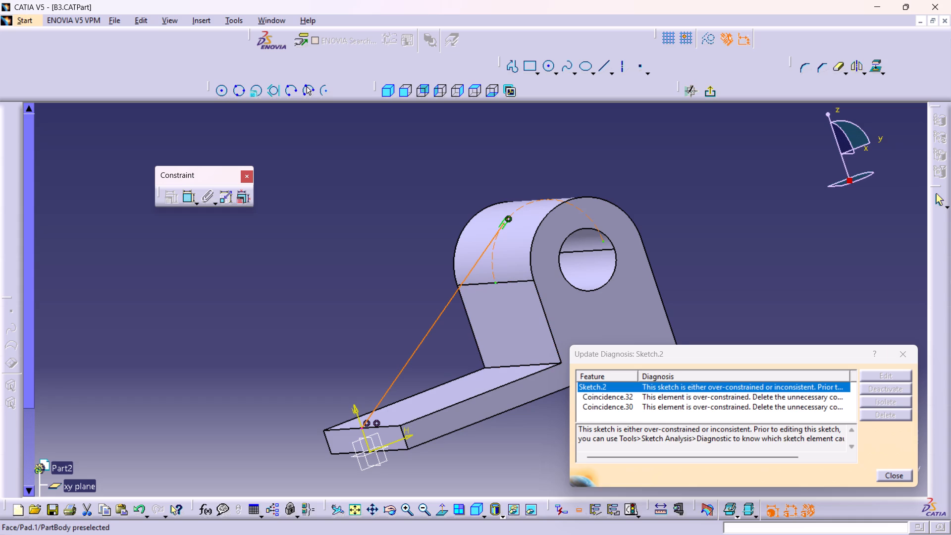
click(901, 479)
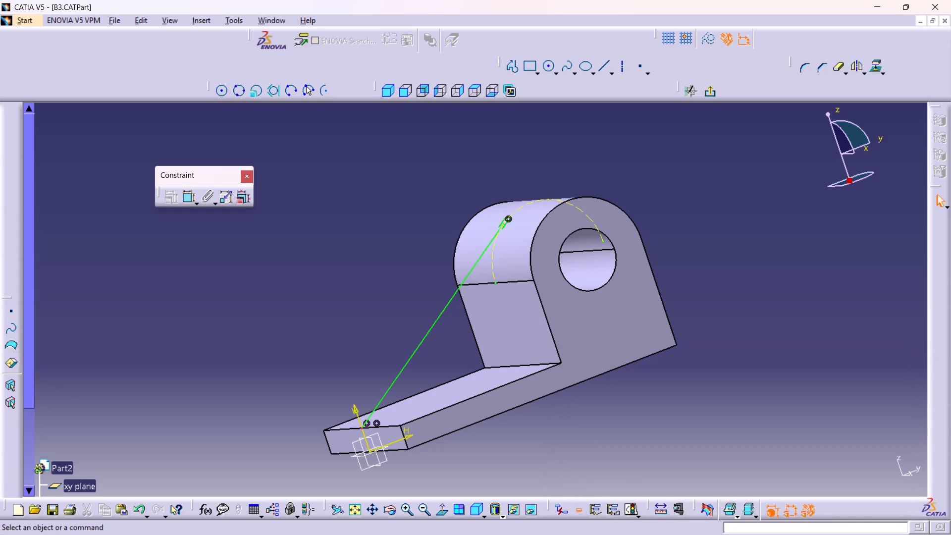
Reopen Sketch.2 from the update diagnosis and run Sketch Analysis, examining the sloping line's lower endpoint up close.
click(705, 87)
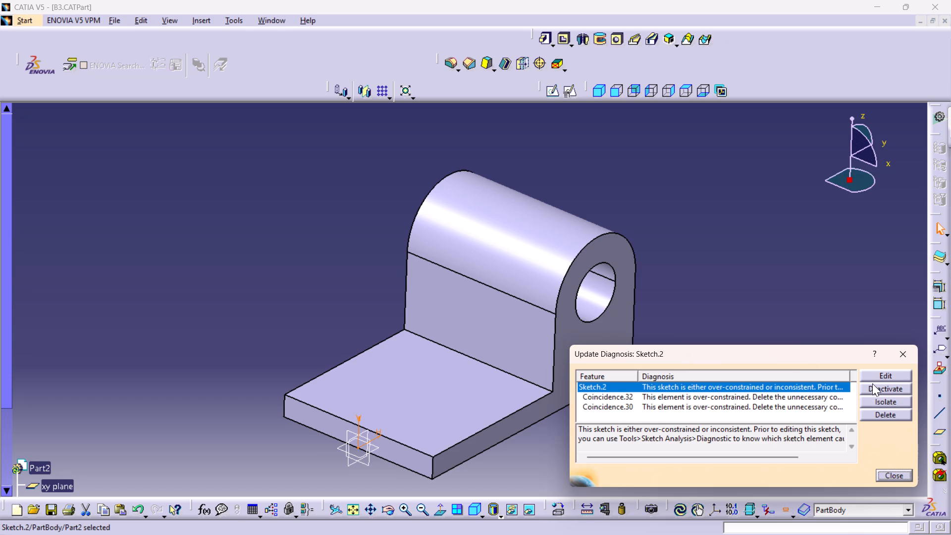
click(886, 375)
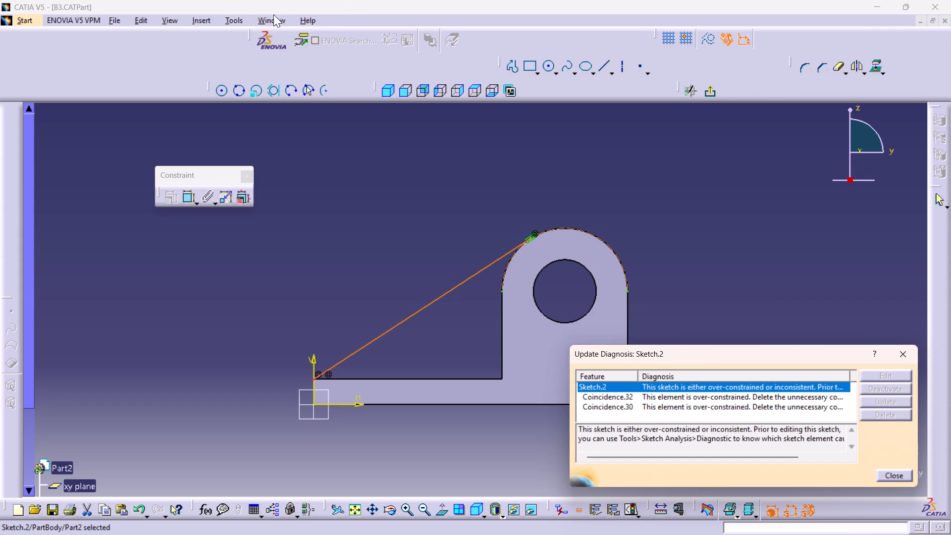
click(231, 22)
click(222, 210)
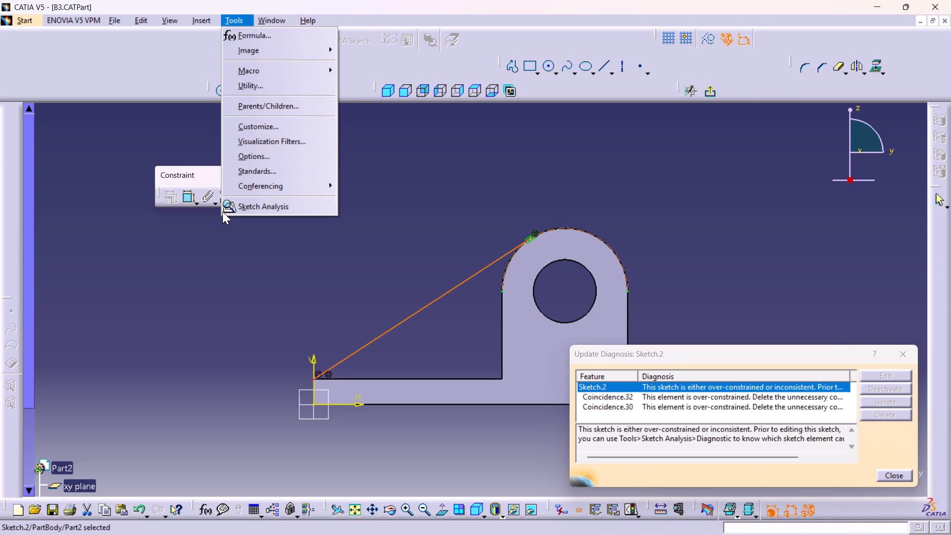
click(245, 207)
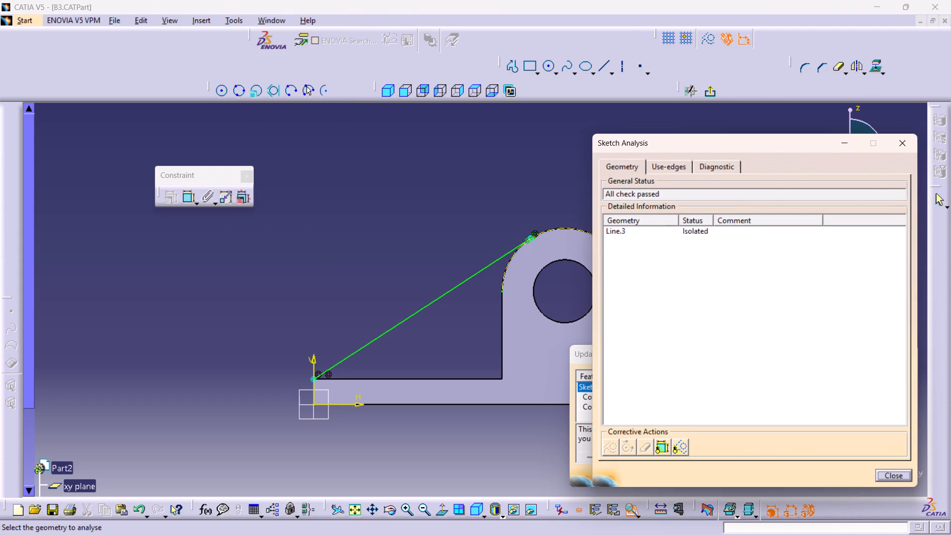
middle_drag(262, 386, 255, 312)
scroll(262, 386, up, 1)
right_click(262, 386)
middle_drag(255, 433, 408, 375)
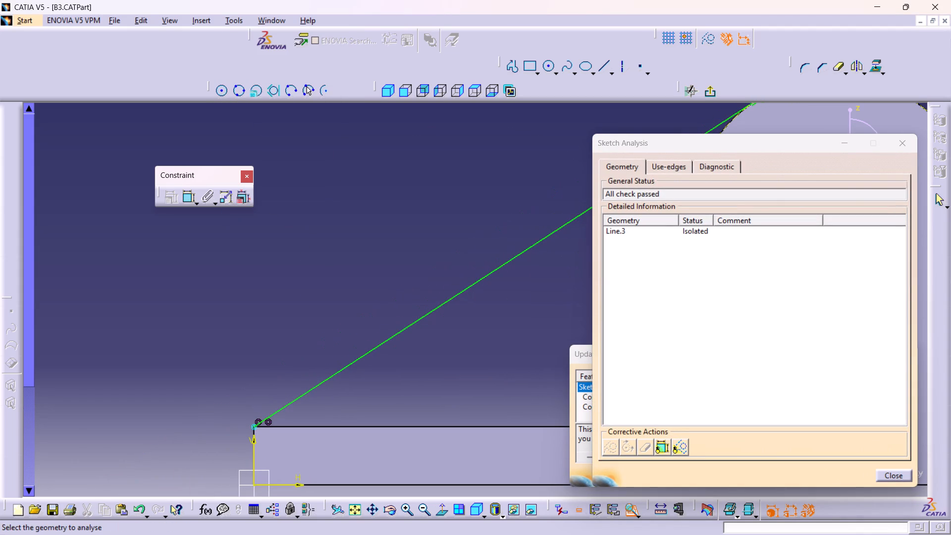
middle_drag(213, 436, 253, 317)
right_drag(215, 436, 224, 432)
middle_drag(204, 505, 511, 368)
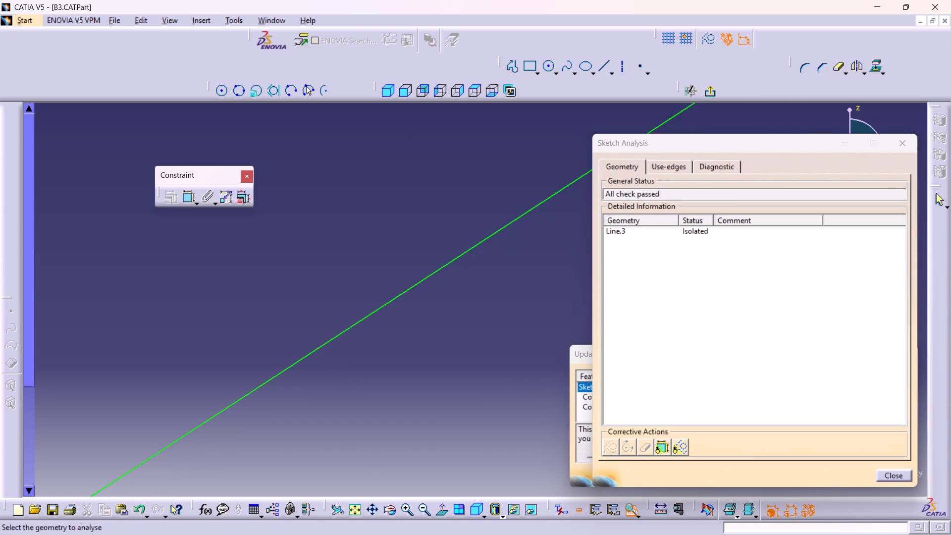
middle_drag(388, 398, 876, 235)
middle_drag(467, 390, 499, 291)
middle_drag(410, 458, 520, 305)
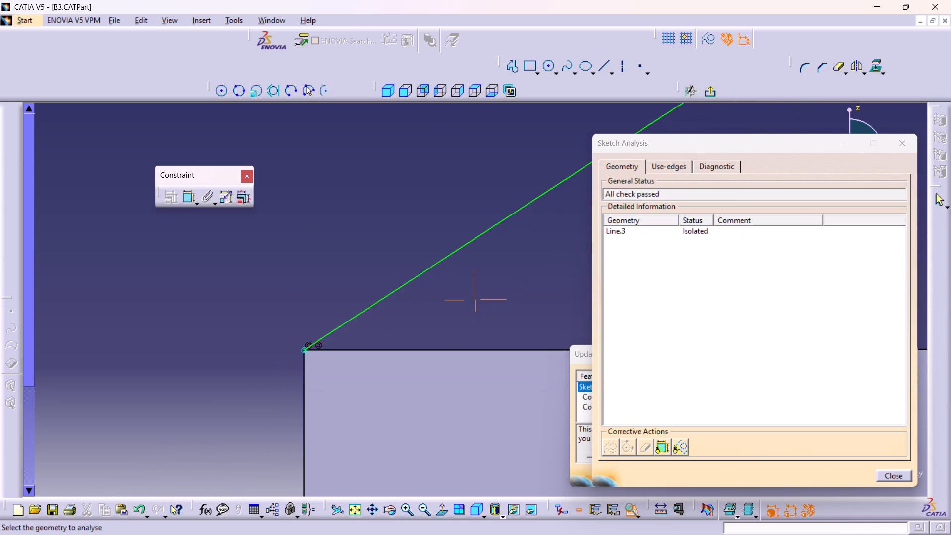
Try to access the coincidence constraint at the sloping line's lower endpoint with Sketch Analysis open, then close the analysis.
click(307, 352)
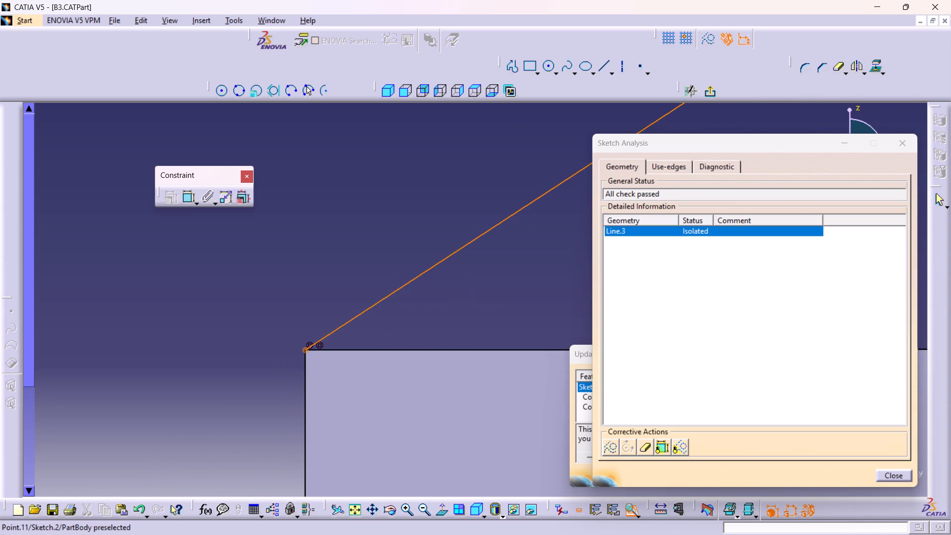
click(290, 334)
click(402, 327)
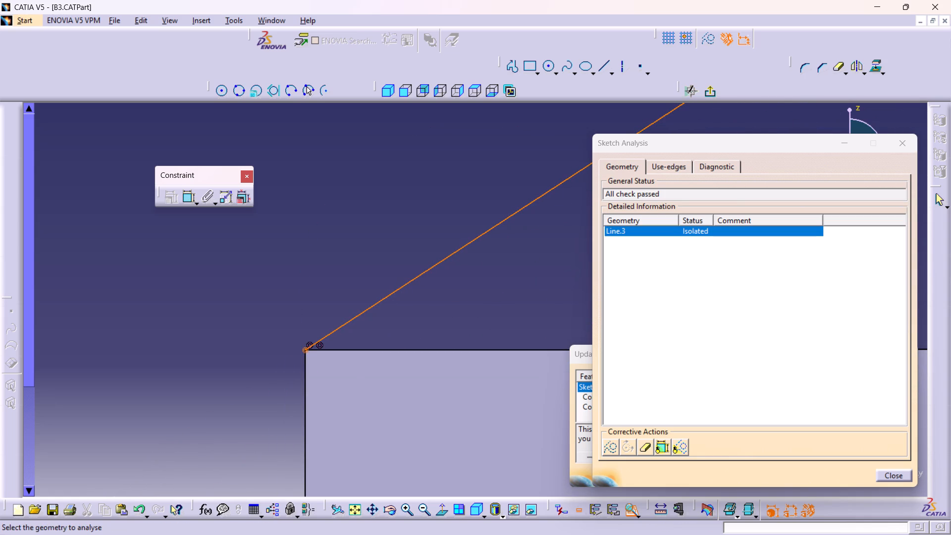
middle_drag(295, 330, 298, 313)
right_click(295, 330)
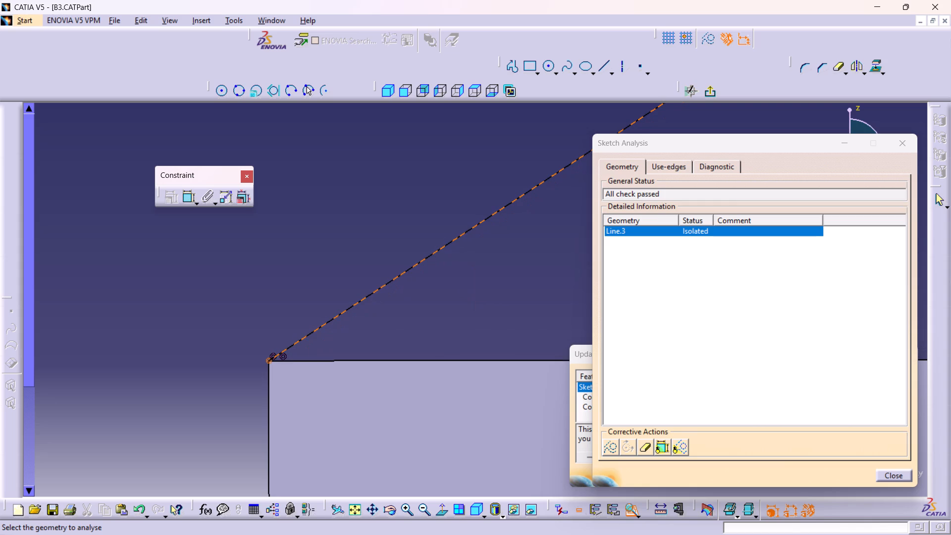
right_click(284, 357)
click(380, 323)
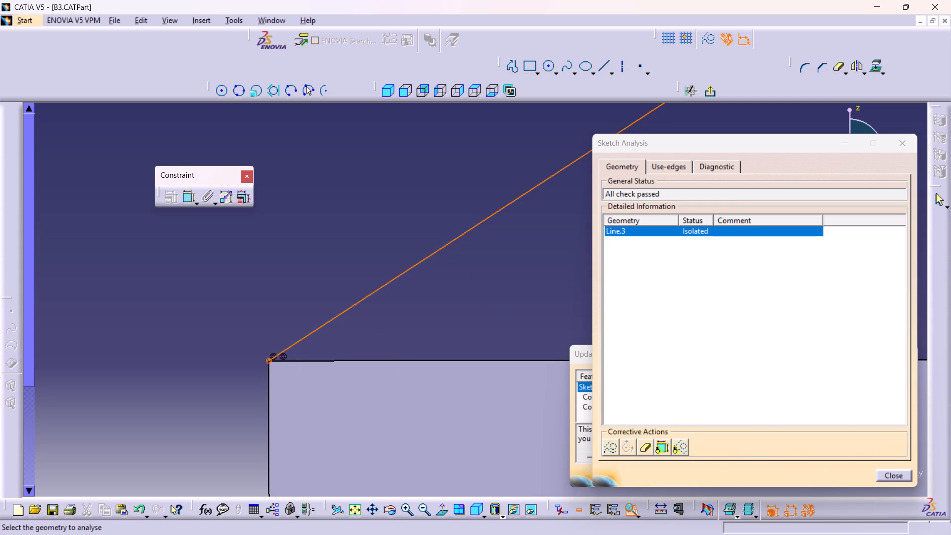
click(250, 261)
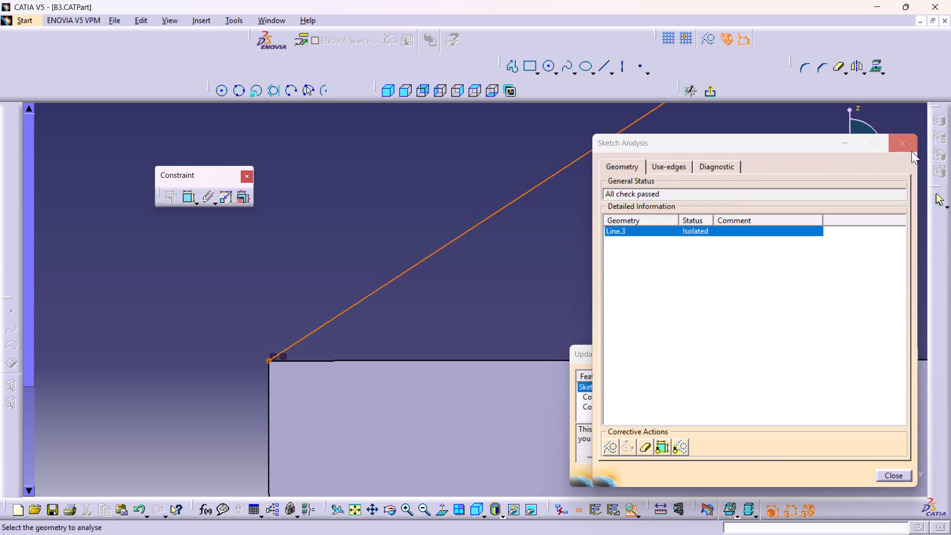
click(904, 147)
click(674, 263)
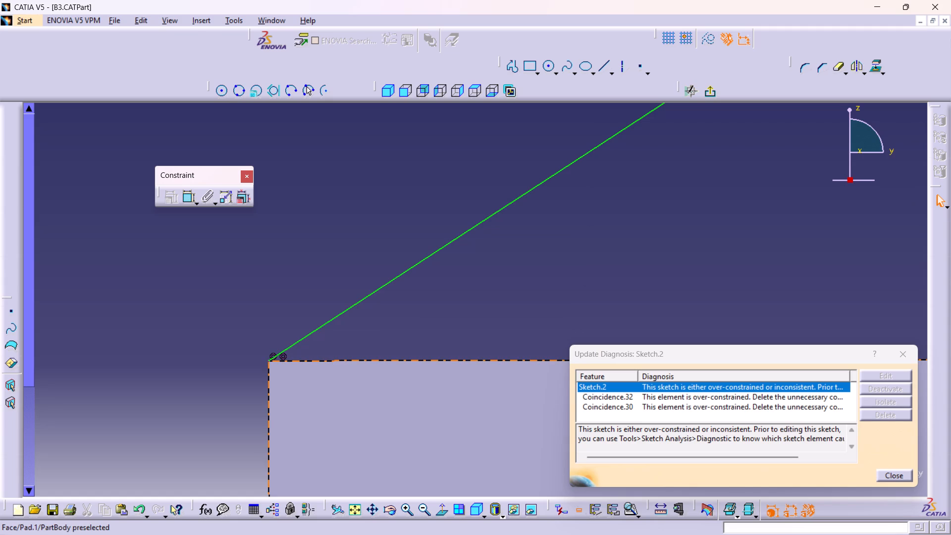
Delete the Coincidence.32 constraint at the sloping line's lower endpoint and exit the sketch.
right_click(284, 358)
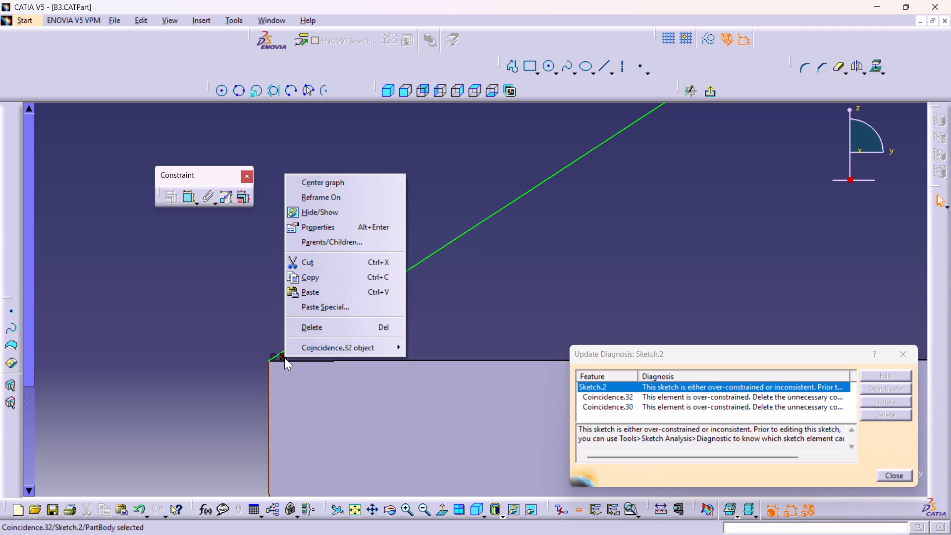
click(328, 329)
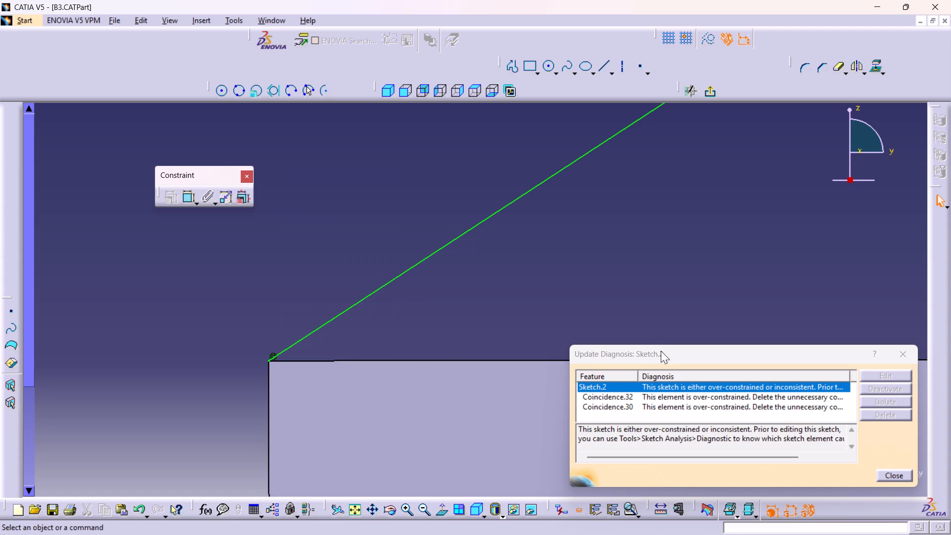
click(913, 356)
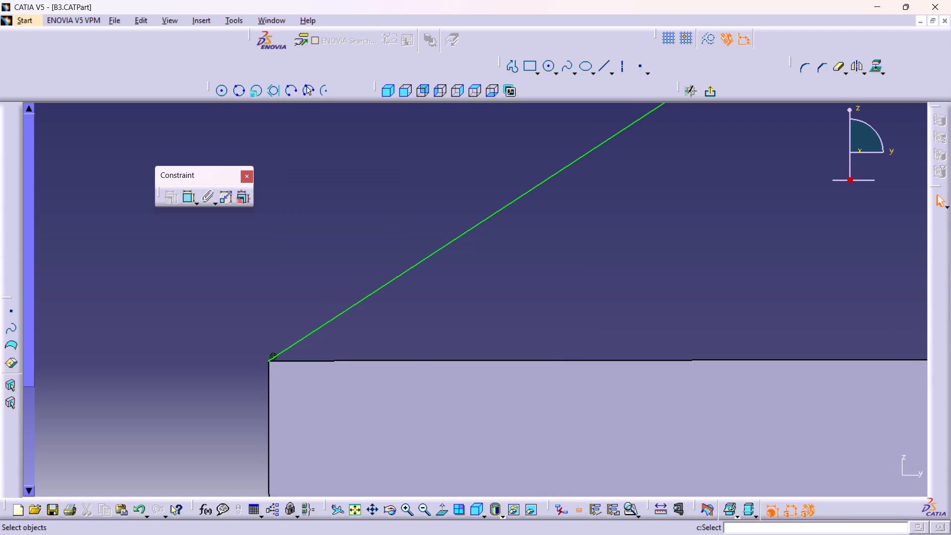
click(706, 95)
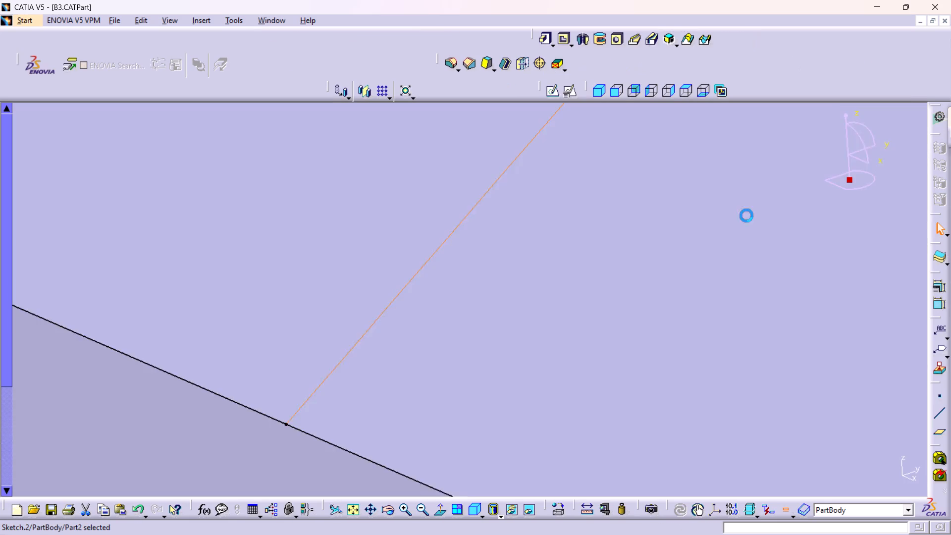
Create a 12 mm thick stiffener from Sketch.2 between the base plate and the lug, using From Side mode with Neutral Fiber.
middle_drag(793, 247, 795, 416)
right_click(793, 247)
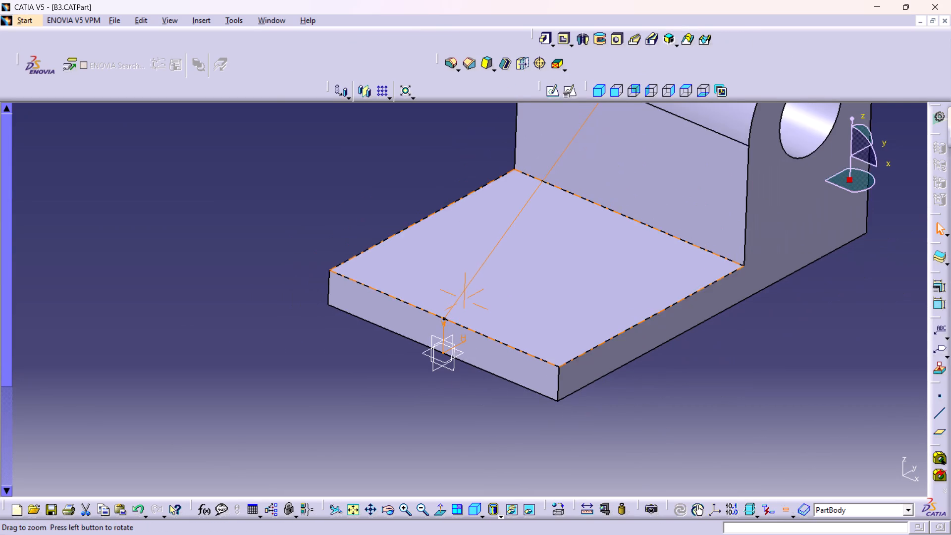
middle_drag(795, 416, 795, 417)
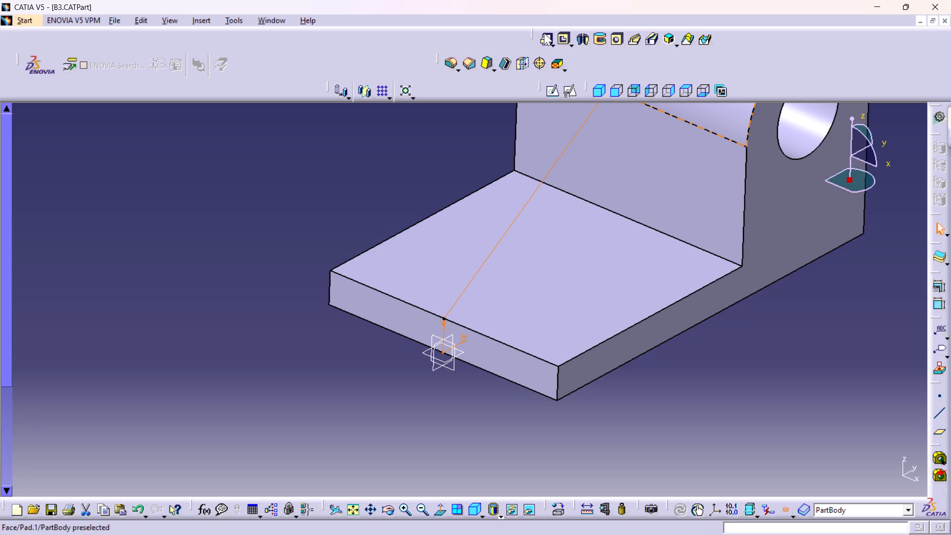
click(677, 44)
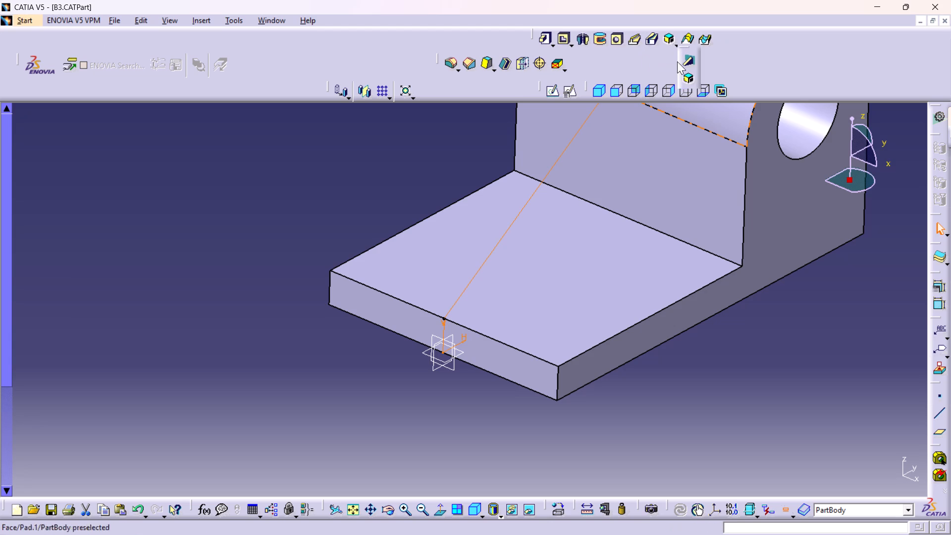
click(687, 64)
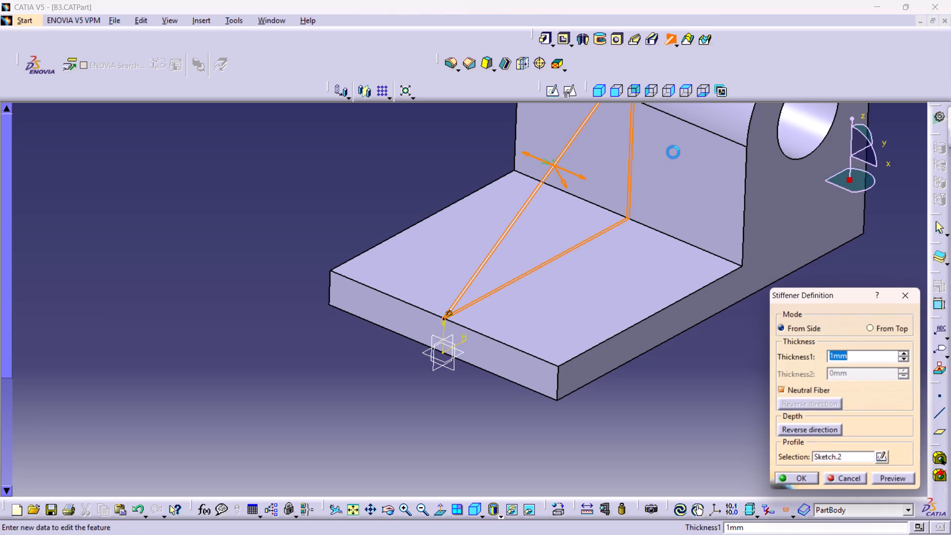
drag(875, 357, 741, 381)
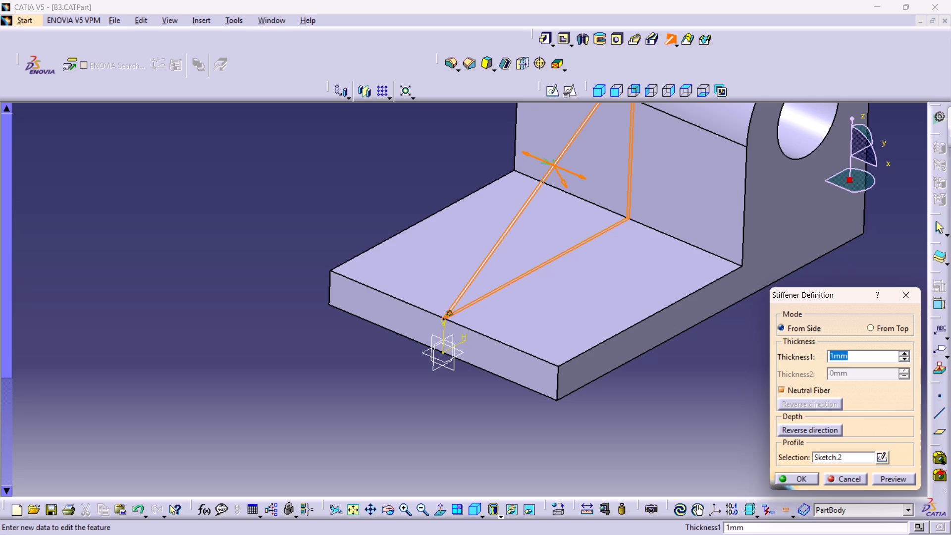
key(1)
key(2)
key(Return)
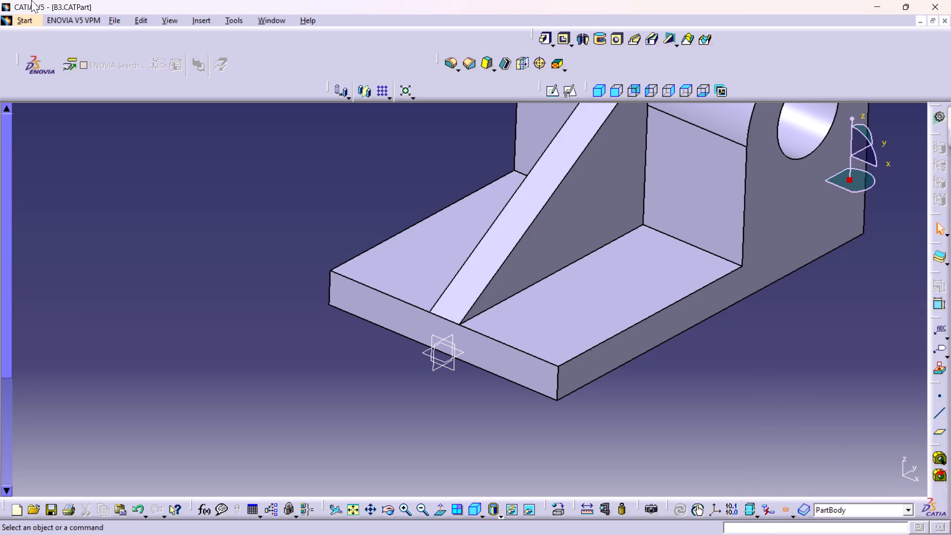
click(318, 215)
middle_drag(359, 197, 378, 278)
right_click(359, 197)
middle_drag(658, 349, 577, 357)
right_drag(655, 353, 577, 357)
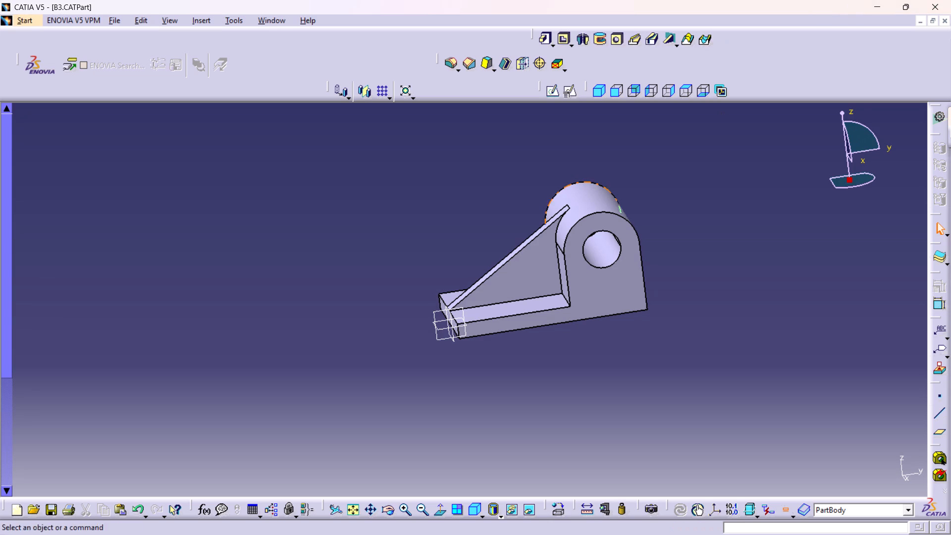
Examine the new stiffener and its fit between the base plate and the lug from several angles.
right_drag(528, 349, 541, 349)
drag(528, 349, 541, 349)
middle_drag(541, 349, 630, 339)
right_drag(541, 349, 630, 339)
scroll(618, 317, up, 1)
middle_drag(618, 317, 595, 359)
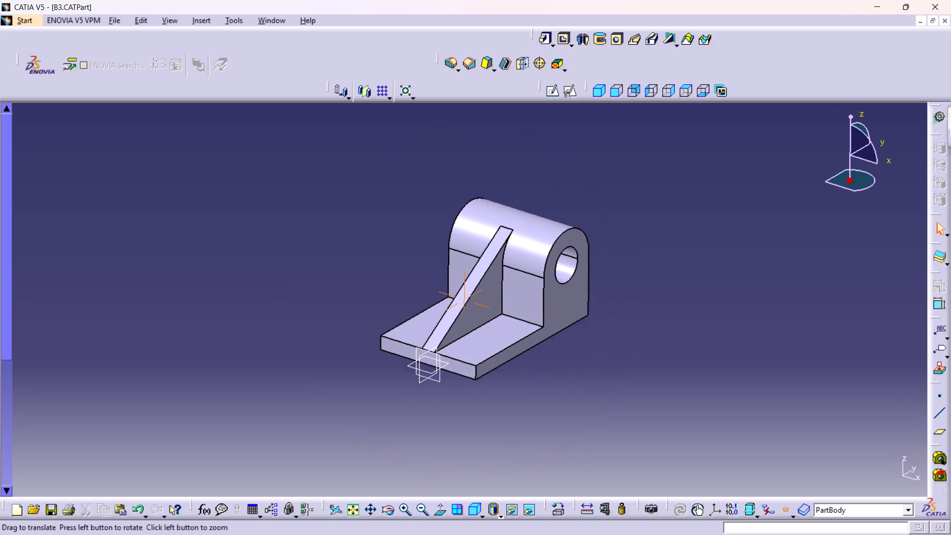
middle_drag(595, 359, 585, 373)
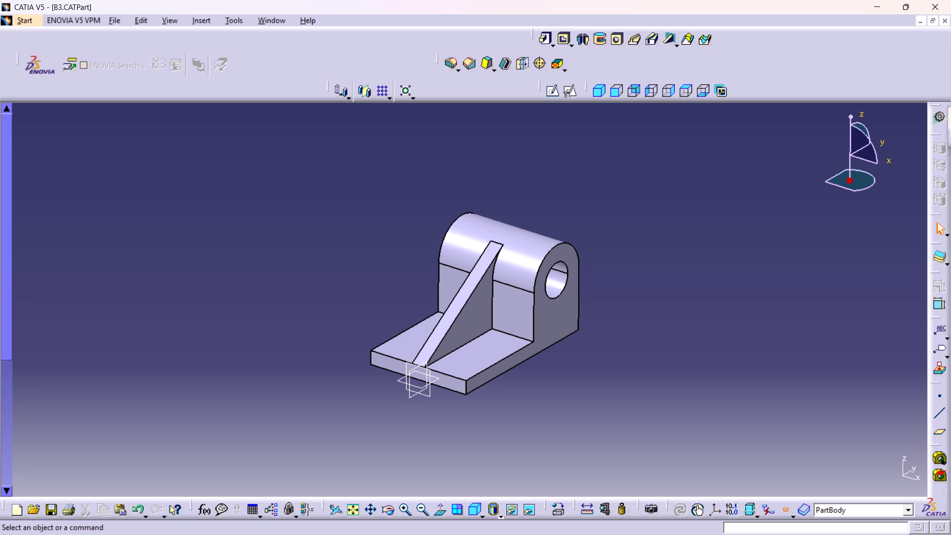
middle_drag(549, 417, 545, 401)
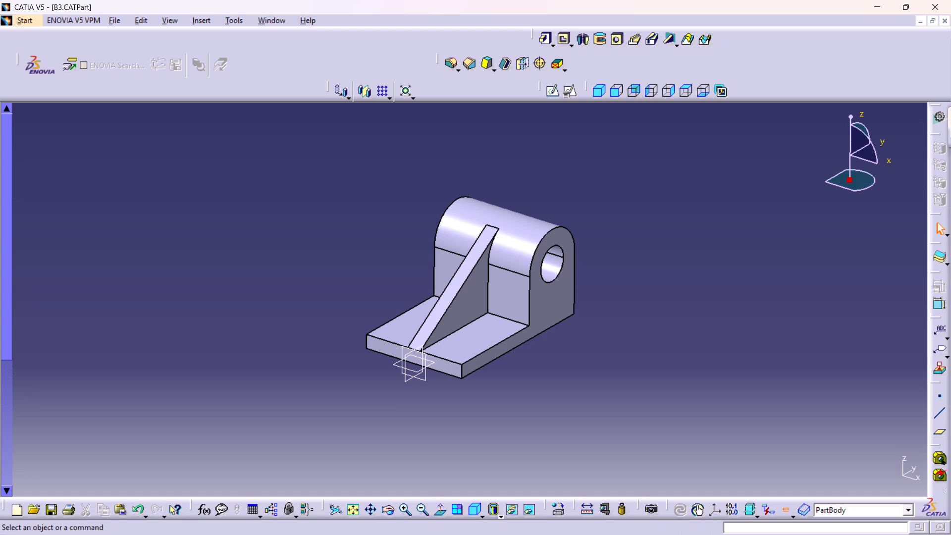
Start a new sketch on the flat back face of the lug, on the side opposite the stiffener.
middle_drag(600, 334, 223, 351)
right_drag(600, 334, 223, 351)
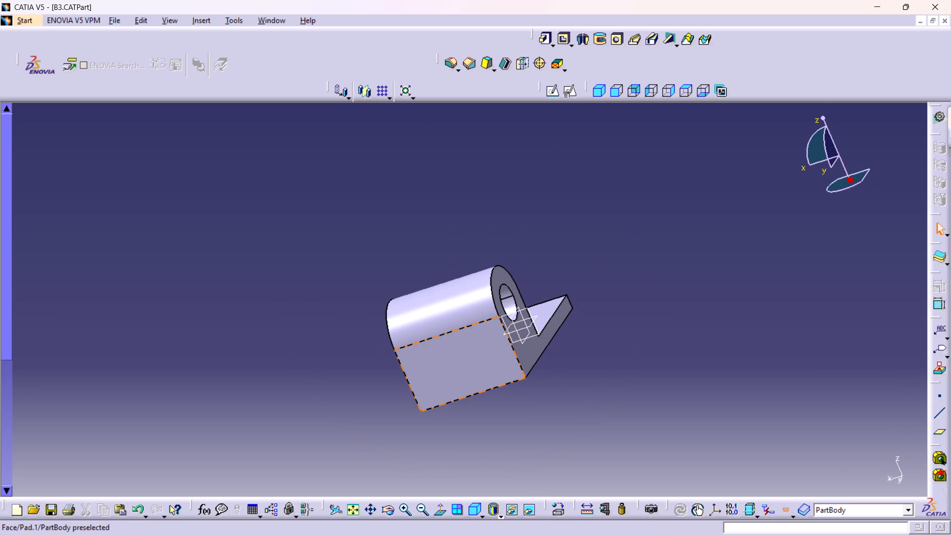
middle_drag(485, 422, 510, 390)
middle_drag(518, 385, 524, 408)
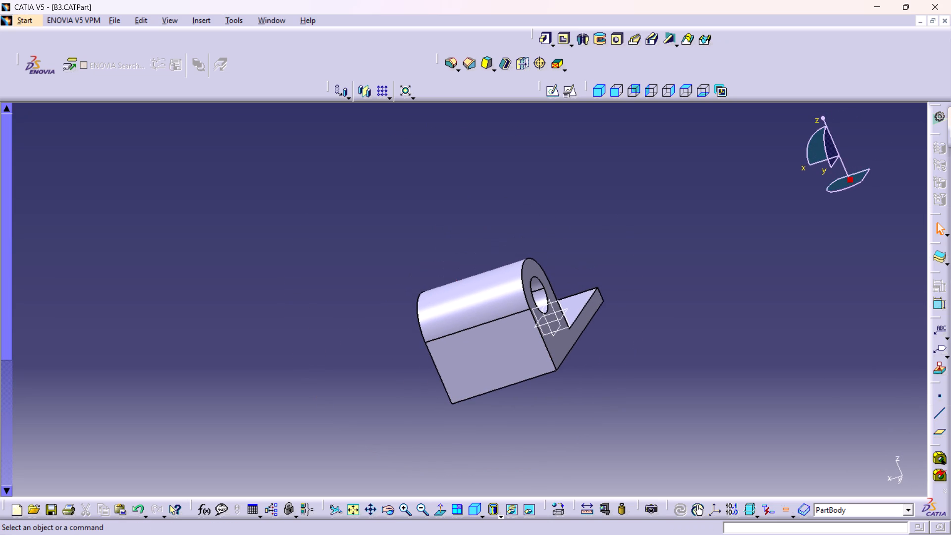
middle_drag(524, 402, 528, 398)
middle_drag(527, 392, 525, 382)
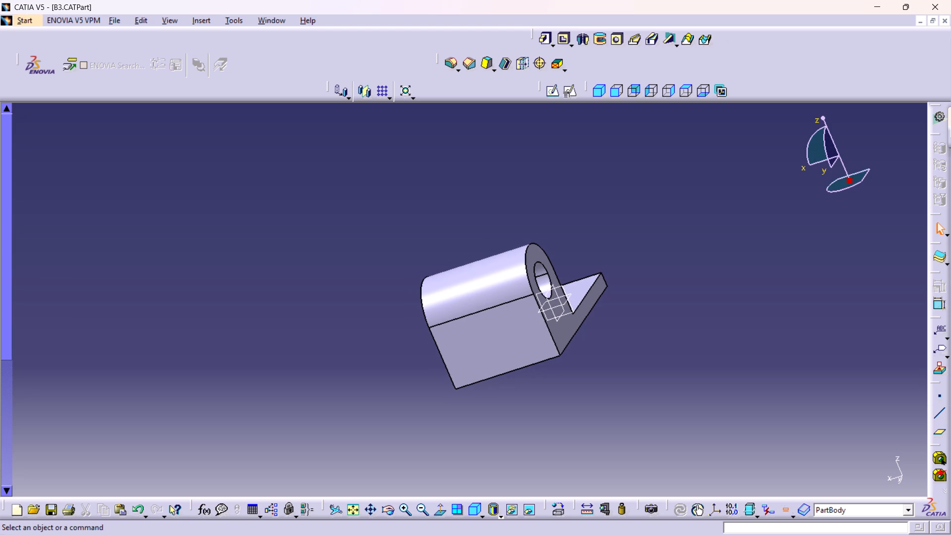
click(495, 354)
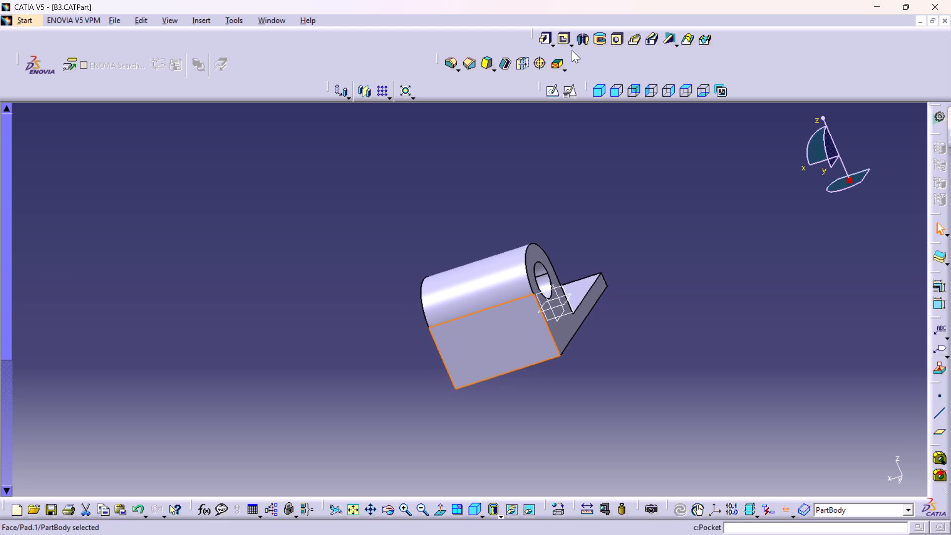
click(552, 89)
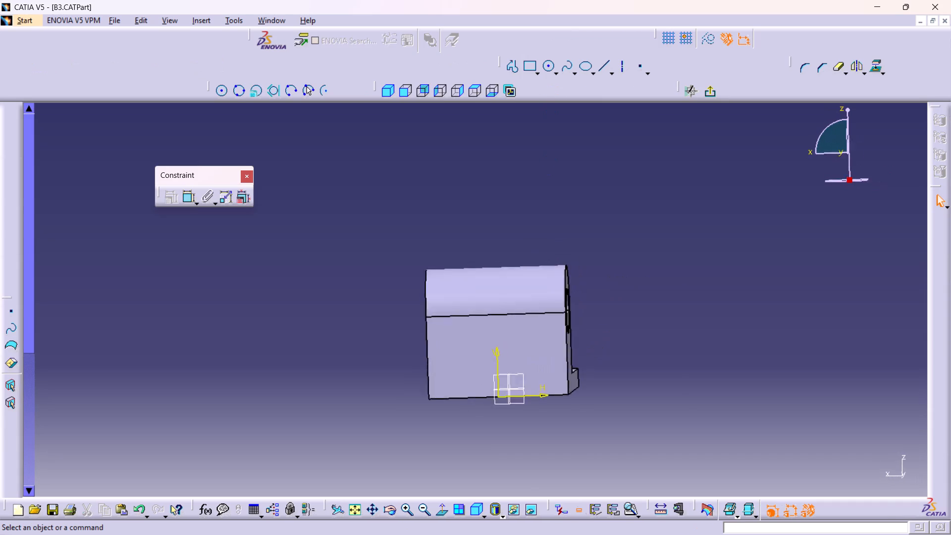
middle_drag(541, 228, 569, 175)
middle_drag(631, 272, 639, 281)
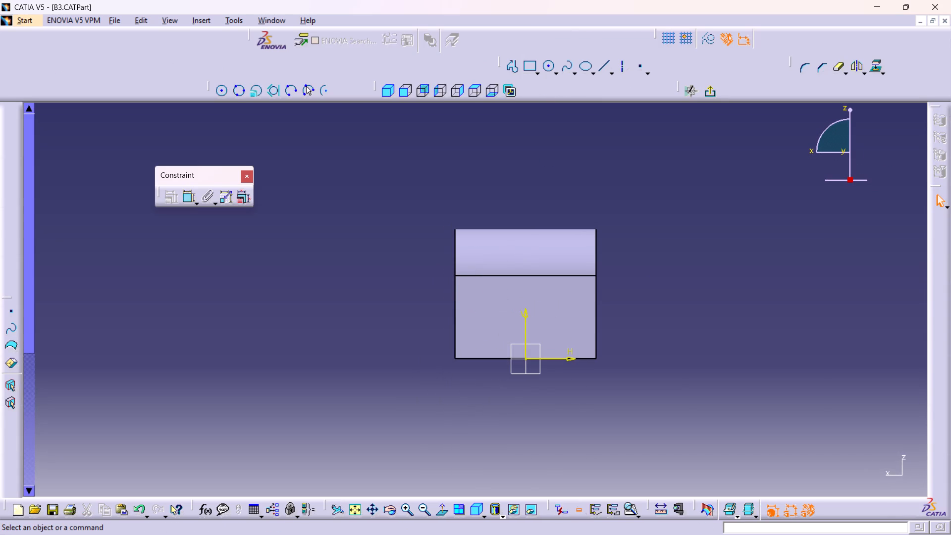
Draw an open three-line profile about 52 mm wide and 17 mm high, rising from the face's bottom edge across the vertical axis.
click(511, 66)
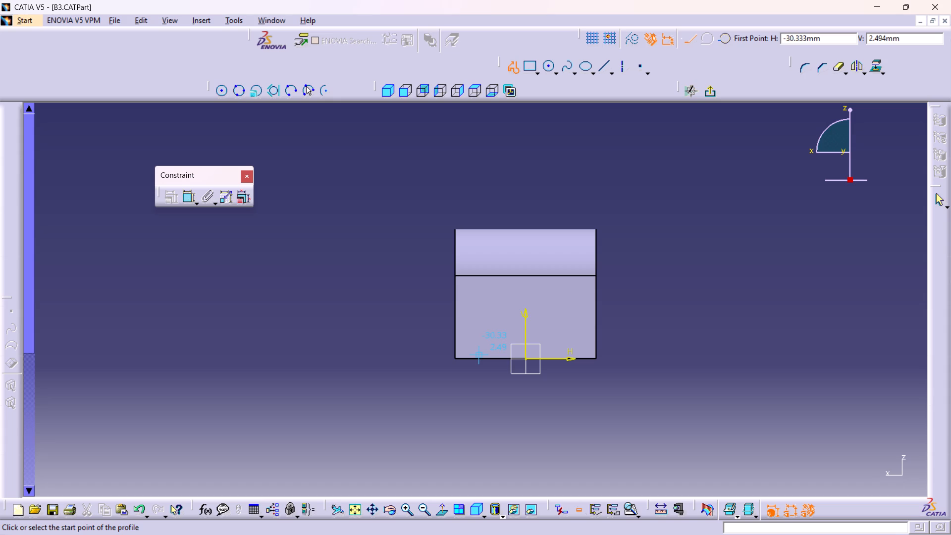
click(486, 358)
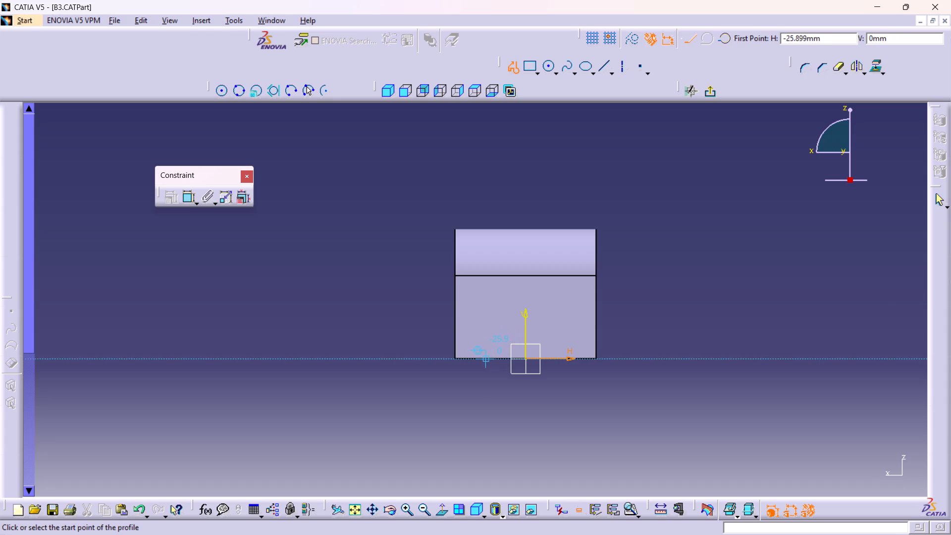
click(484, 334)
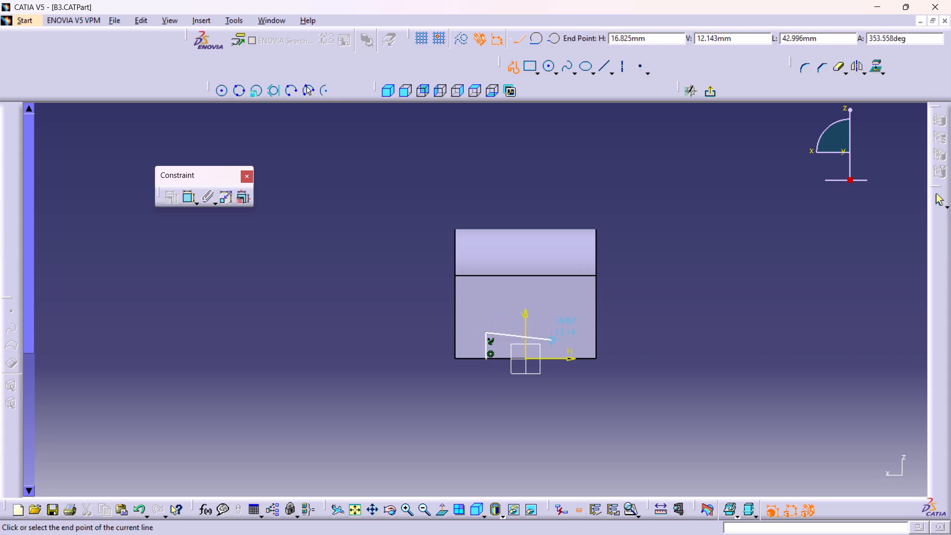
click(567, 332)
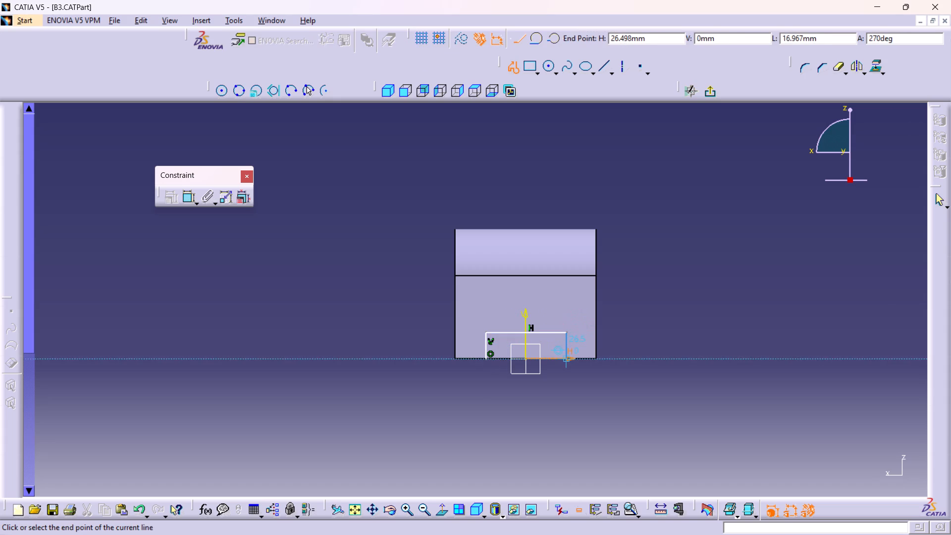
click(565, 359)
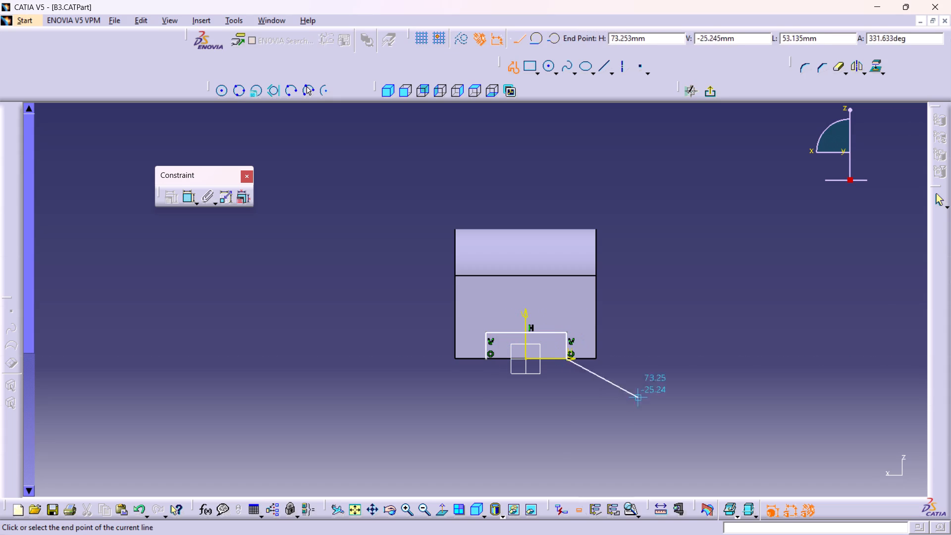
click(938, 198)
click(691, 319)
middle_drag(671, 319, 691, 310)
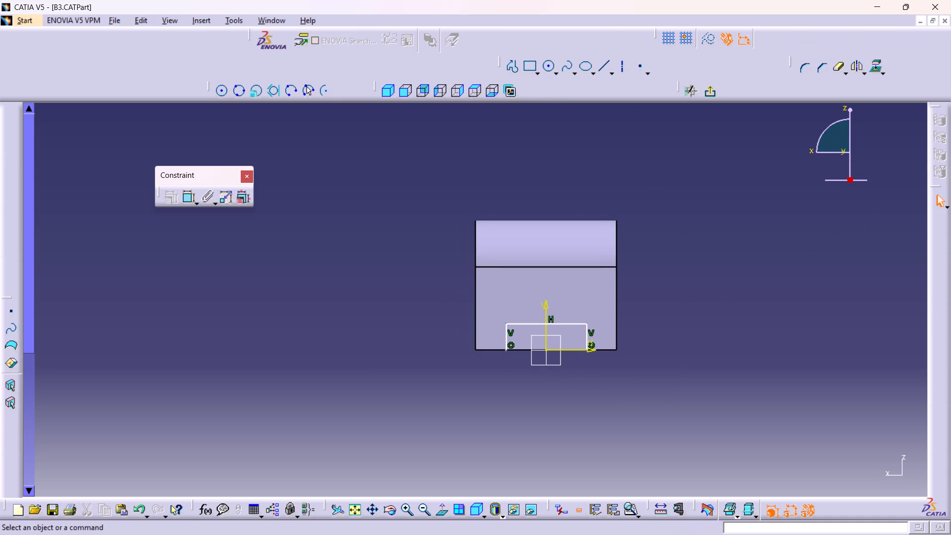
Dimension the profile's height from the bottom edge and set it to 10 mm.
middle_drag(623, 143, 582, 138)
double_click(184, 193)
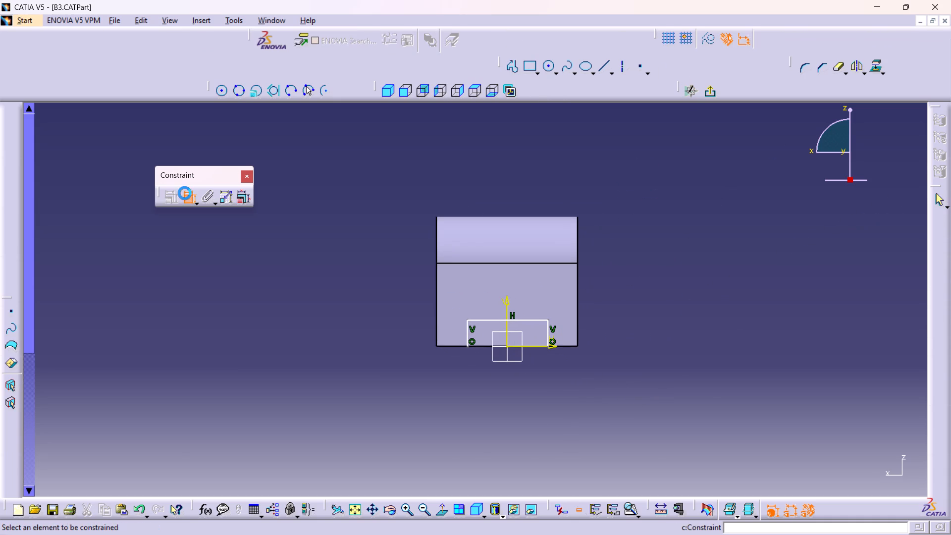
click(550, 329)
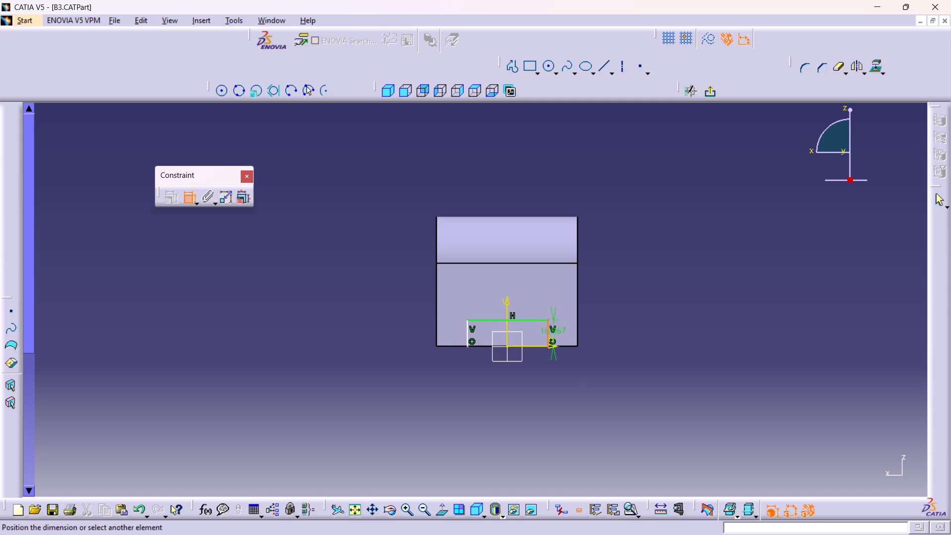
click(624, 336)
double_click(629, 331)
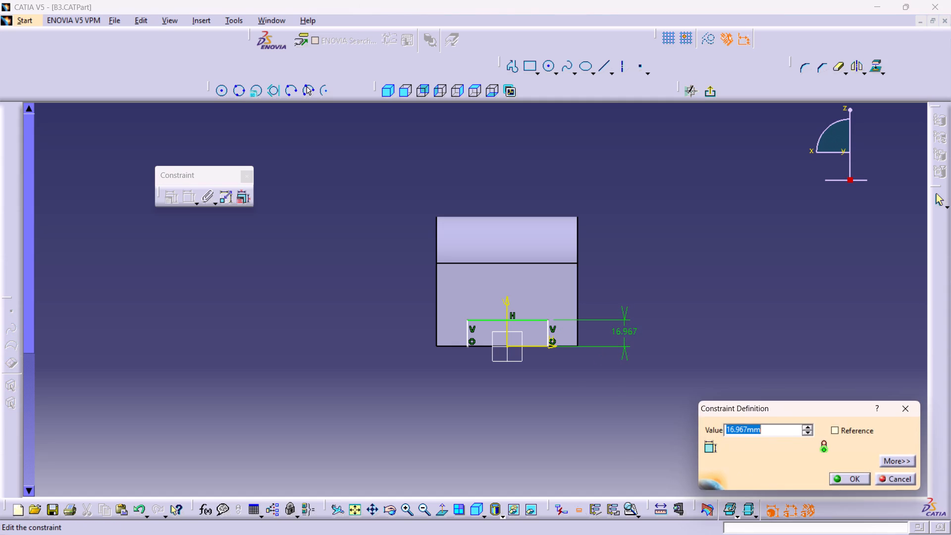
text(10)
key(Return)
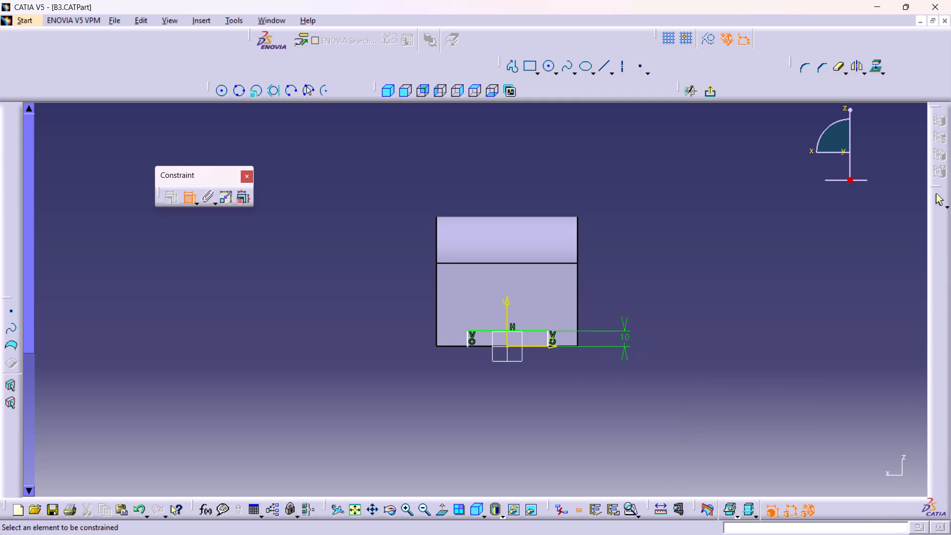
Constrain the profile's two vertical lines symmetric about the sketch's vertical axis.
click(467, 337)
click(547, 338)
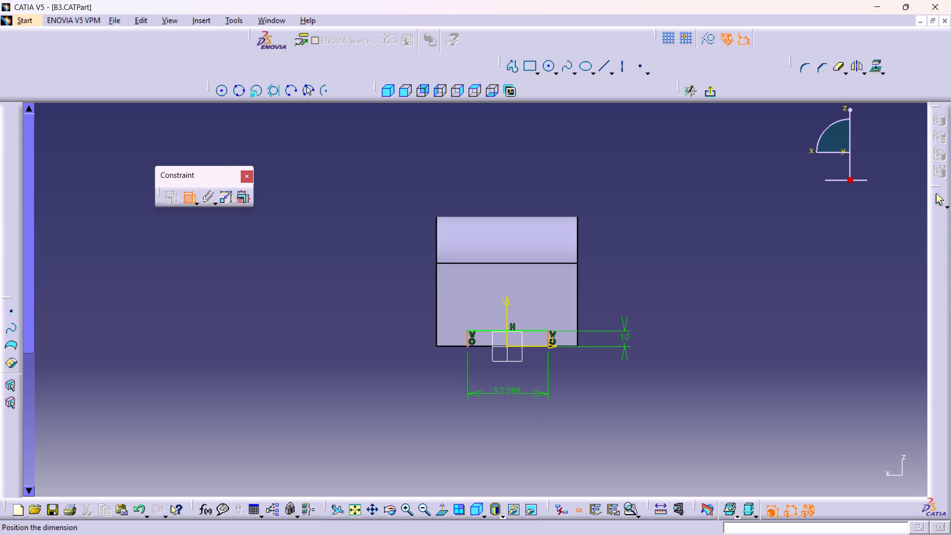
right_click(507, 393)
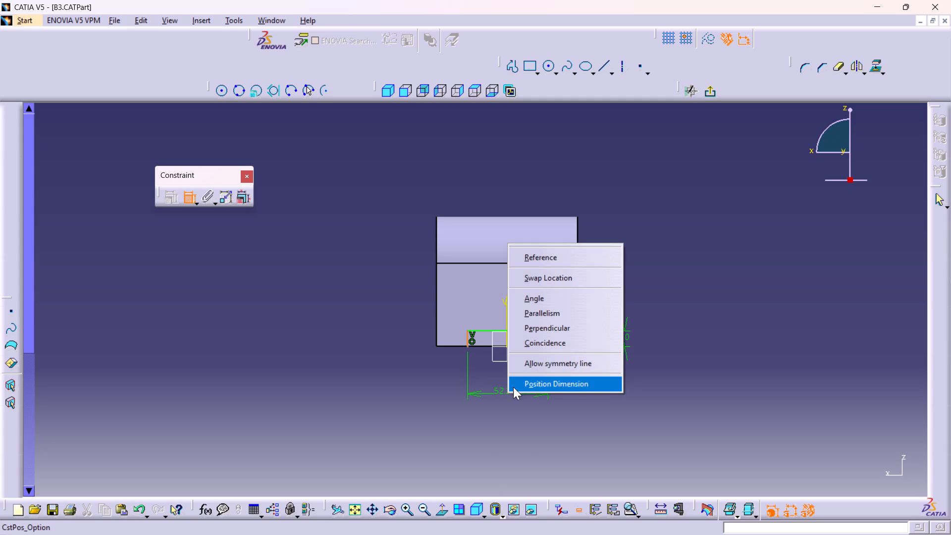
click(538, 366)
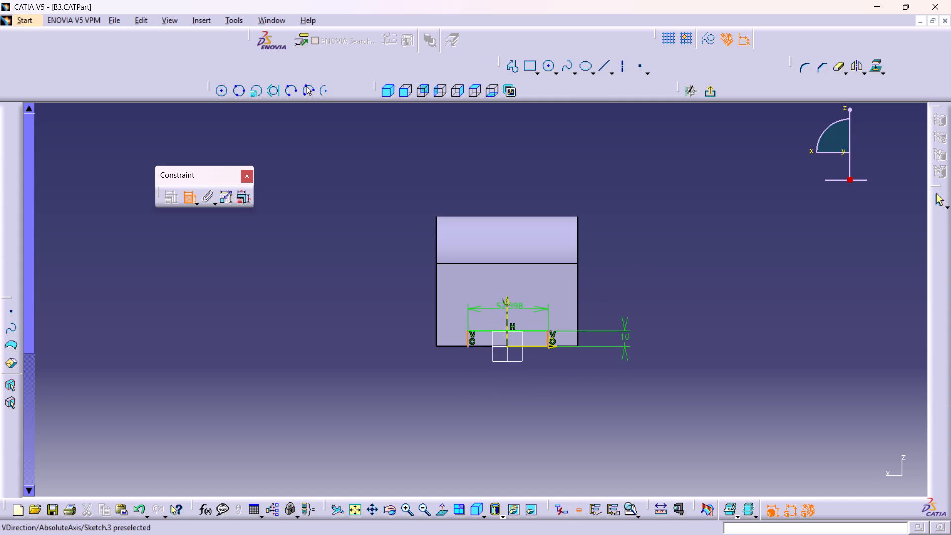
click(508, 308)
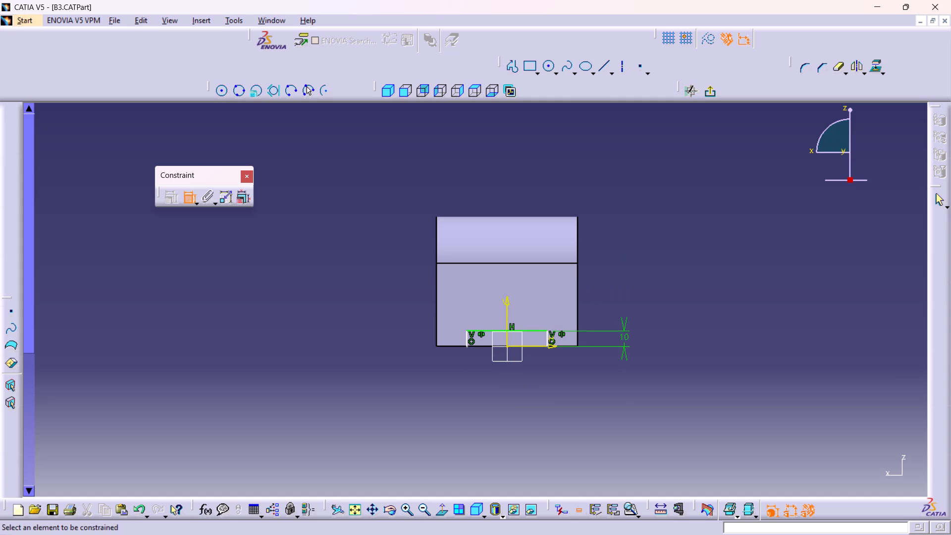
Dimension the distance between the profile's two vertical lines and set it to 52 mm.
click(467, 340)
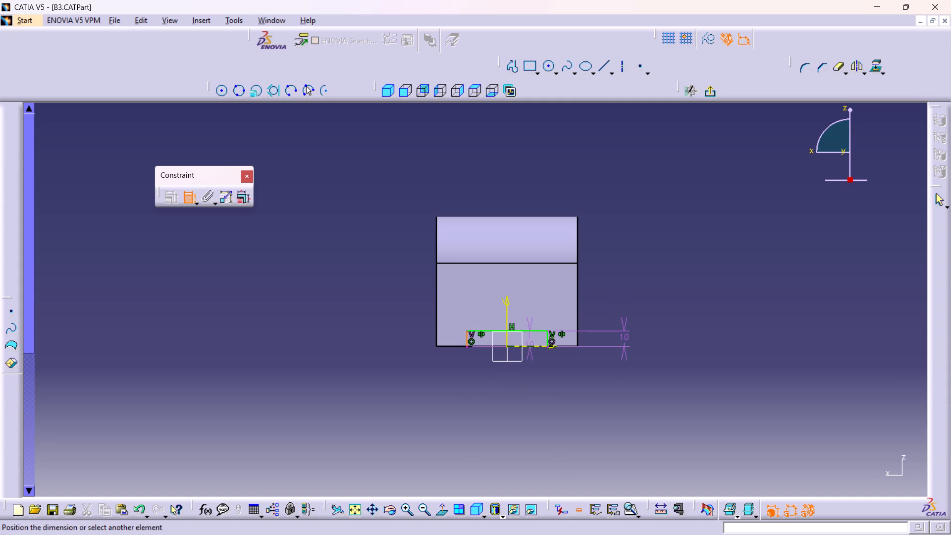
click(548, 338)
click(495, 399)
double_click(500, 396)
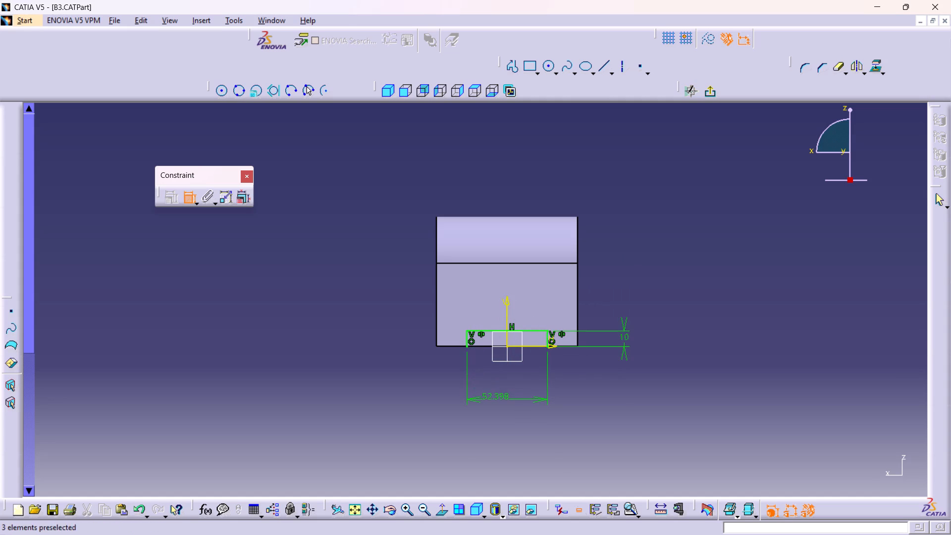
text(52)
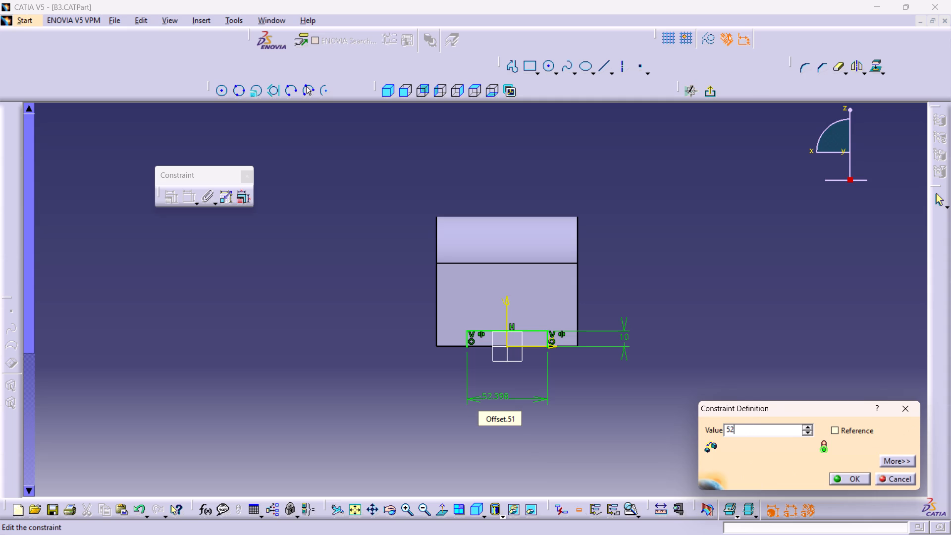
key(Return)
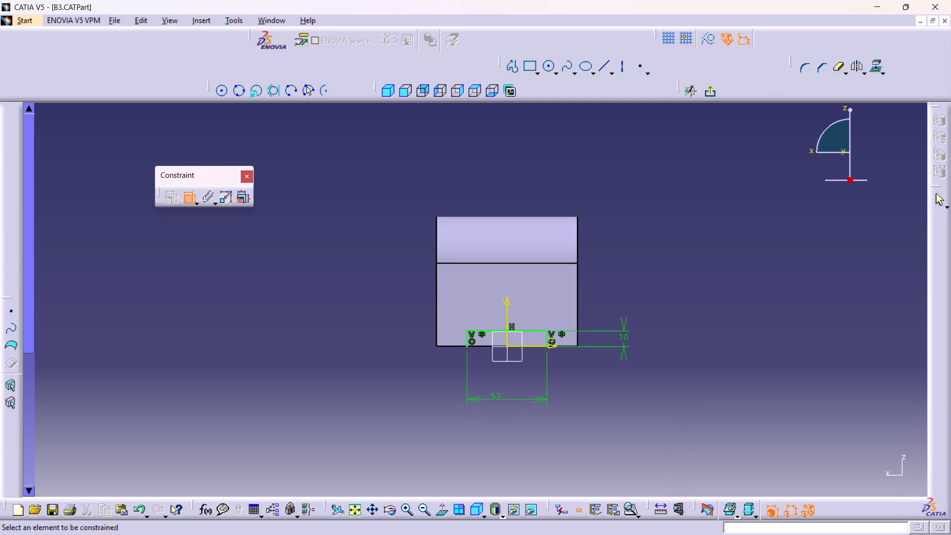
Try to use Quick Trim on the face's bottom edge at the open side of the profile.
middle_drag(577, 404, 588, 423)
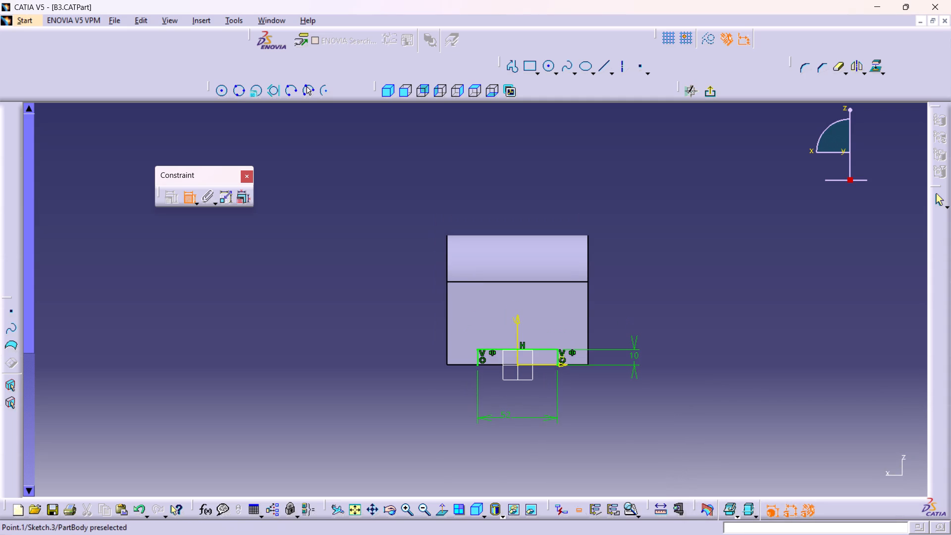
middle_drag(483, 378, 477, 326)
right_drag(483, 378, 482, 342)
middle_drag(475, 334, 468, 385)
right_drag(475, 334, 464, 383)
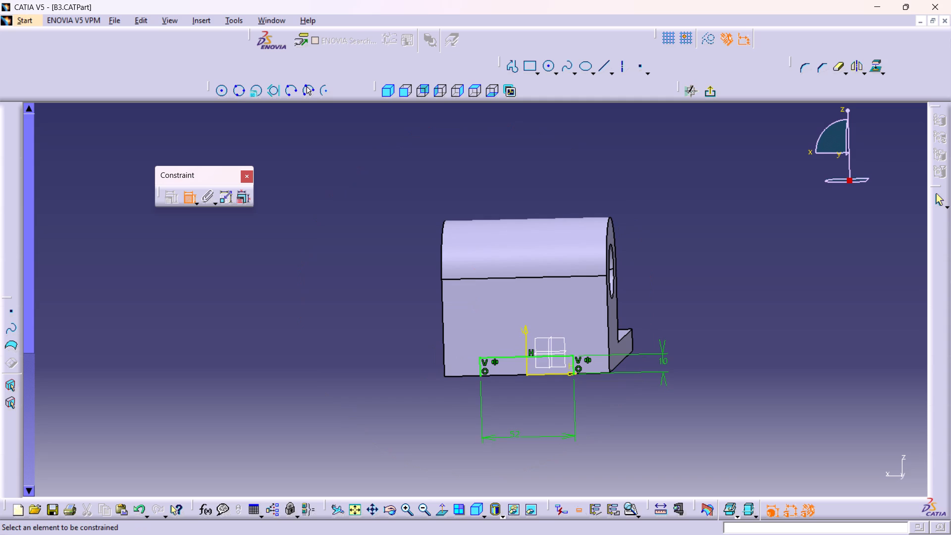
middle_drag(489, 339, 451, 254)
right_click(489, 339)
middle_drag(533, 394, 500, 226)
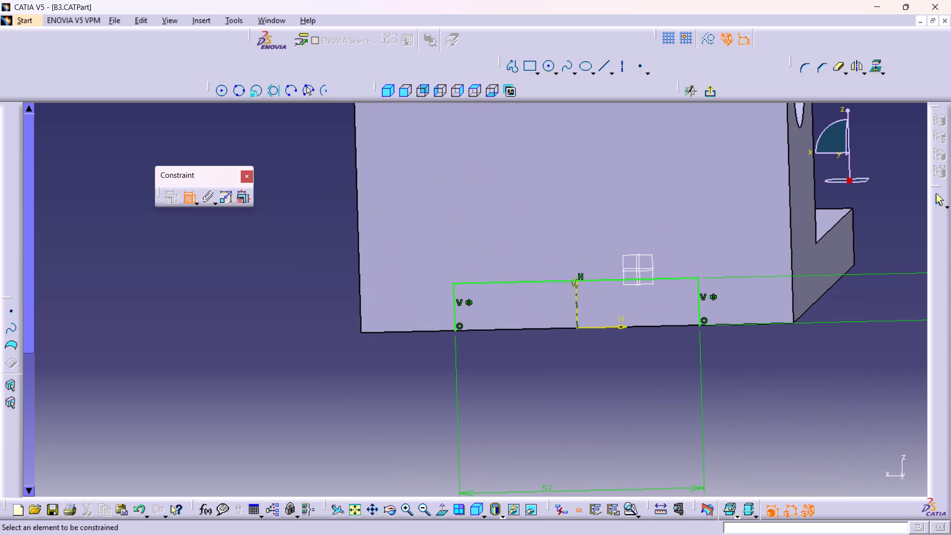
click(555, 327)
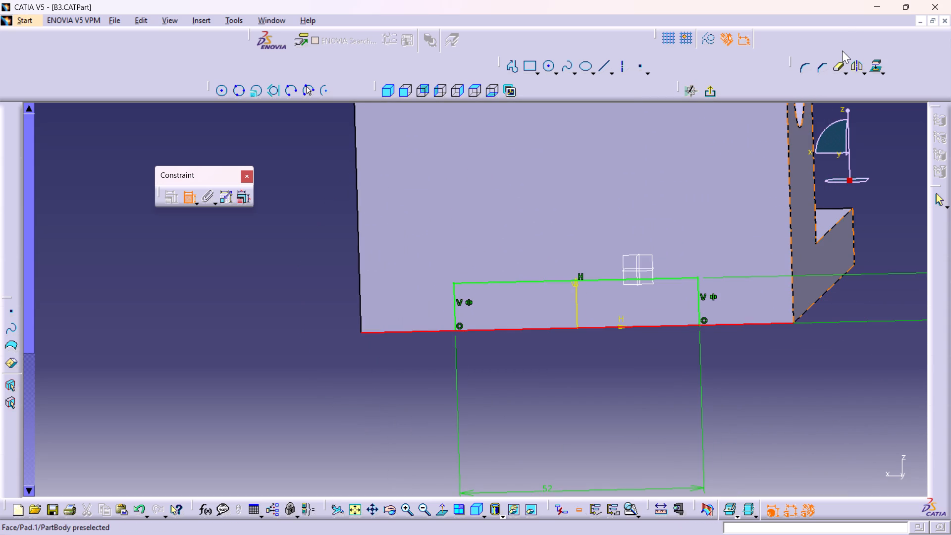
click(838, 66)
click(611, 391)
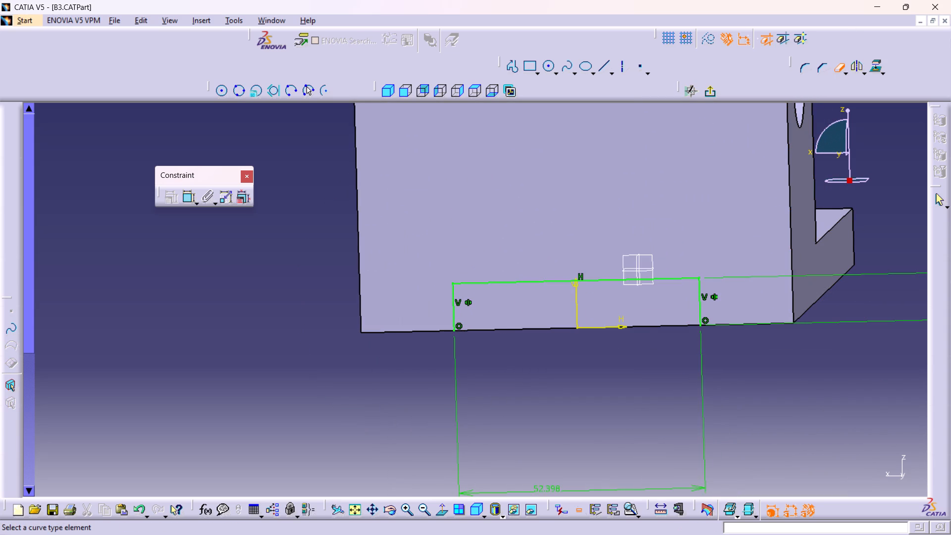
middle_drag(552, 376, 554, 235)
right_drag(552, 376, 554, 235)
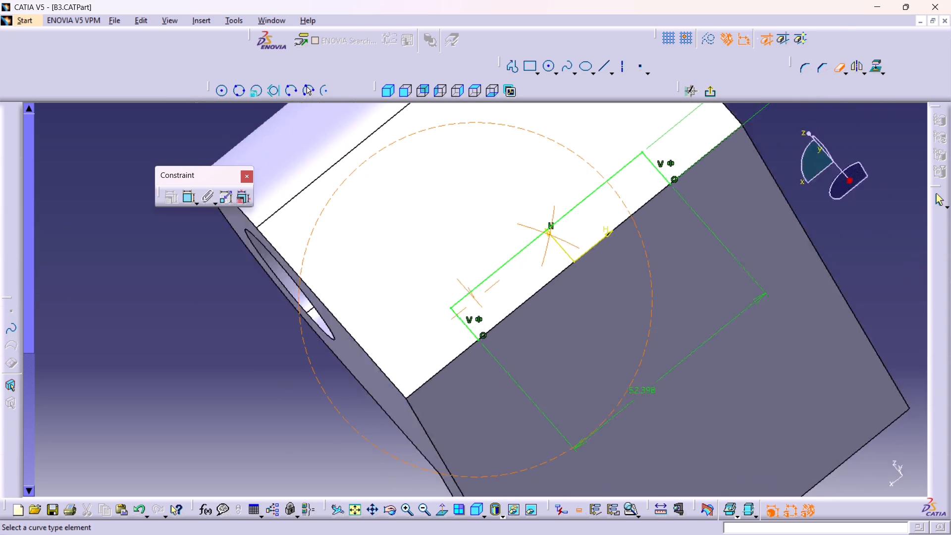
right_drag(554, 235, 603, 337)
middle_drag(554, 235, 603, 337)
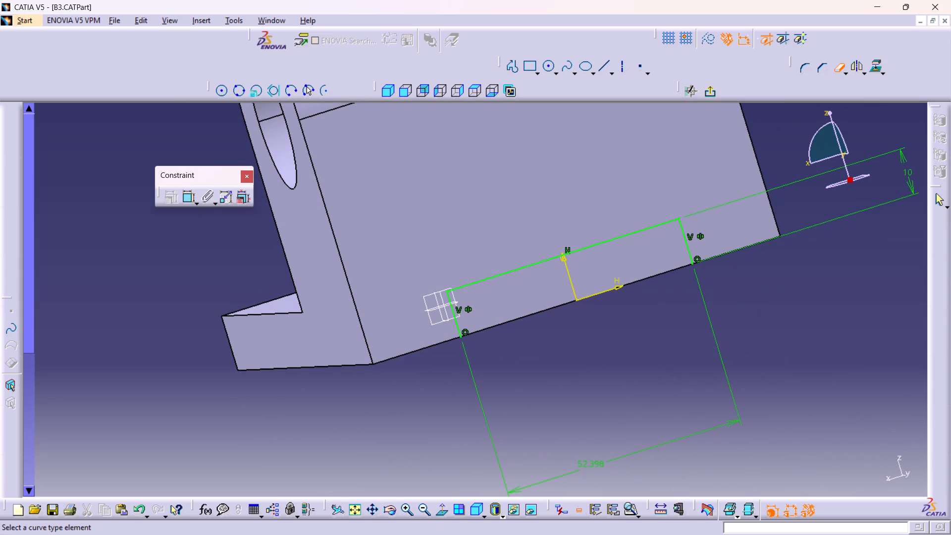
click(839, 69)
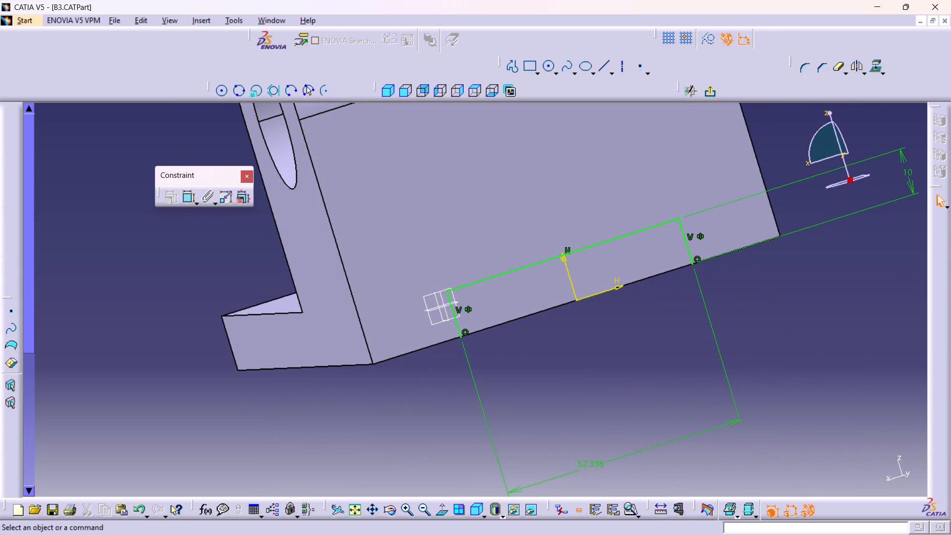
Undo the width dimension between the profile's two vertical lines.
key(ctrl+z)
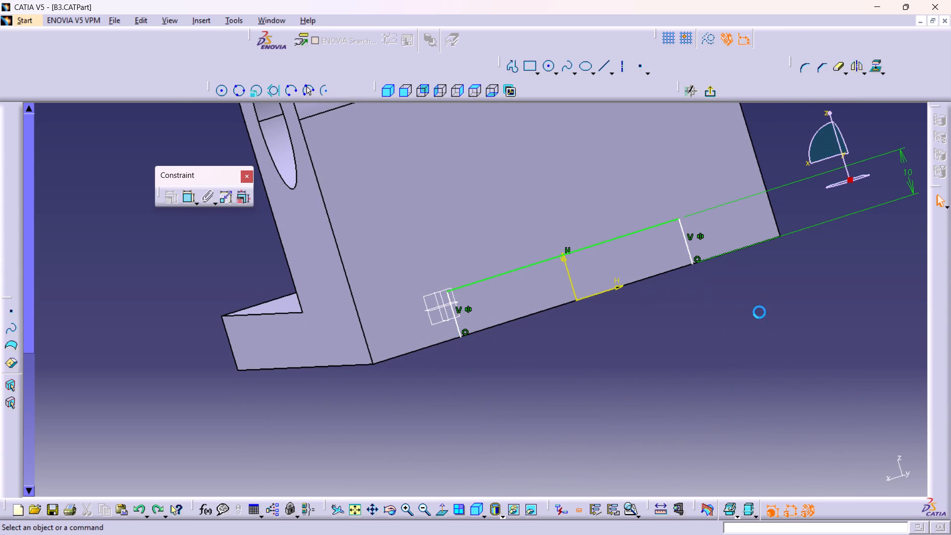
Dimension the distance between the profile's two vertical lines again and set it to 52 mm.
middle_drag(721, 298, 715, 331)
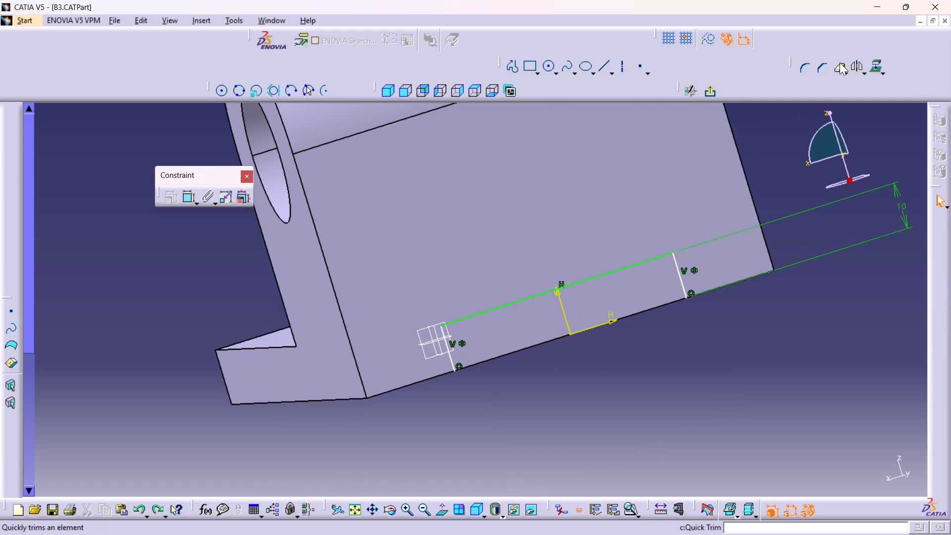
ctrl+middle_drag(612, 364, 591, 398)
ctrl+right_drag(611, 364, 591, 398)
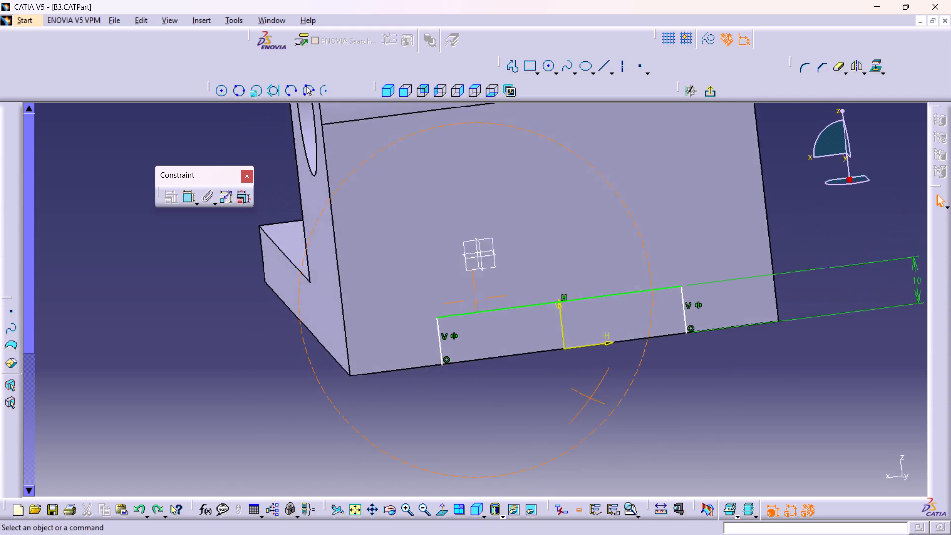
ctrl+right_drag(591, 398, 587, 410)
ctrl+middle_drag(591, 398, 587, 410)
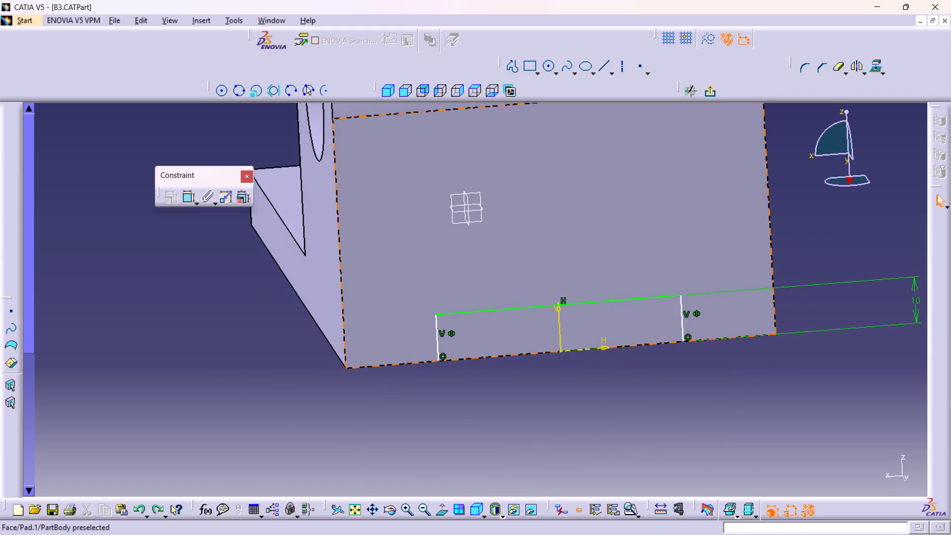
click(442, 506)
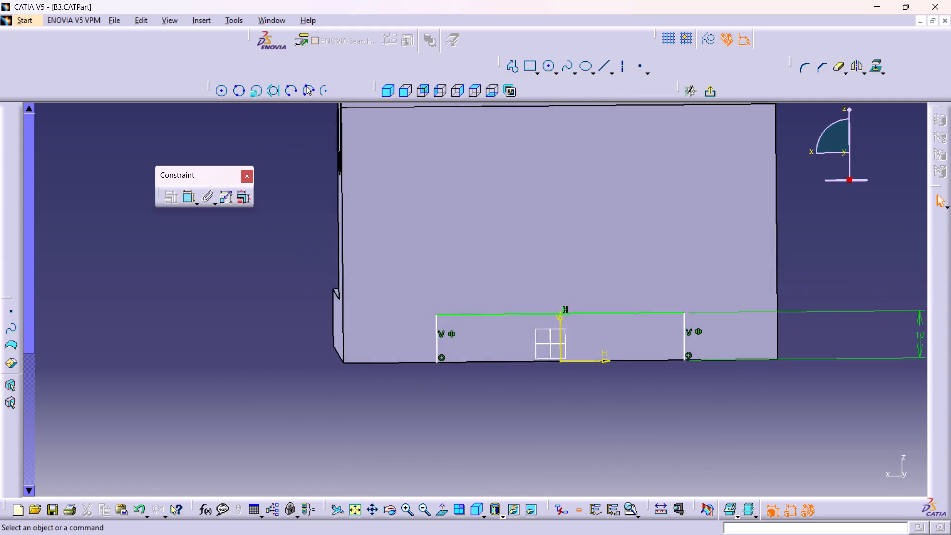
double_click(192, 199)
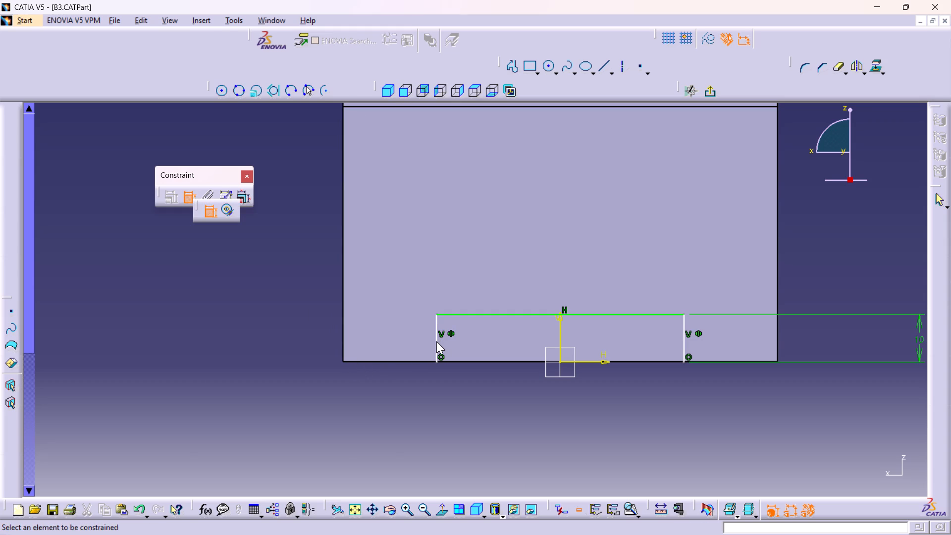
click(264, 299)
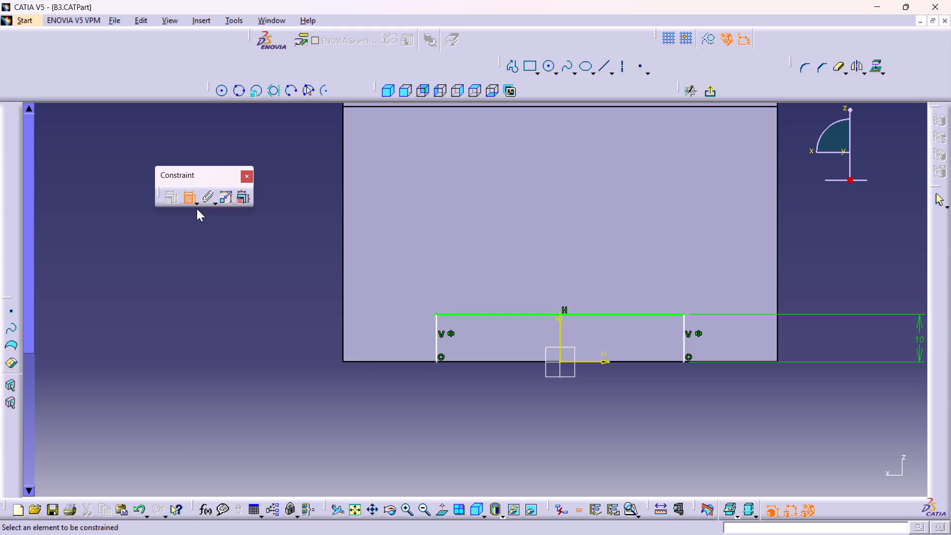
click(438, 341)
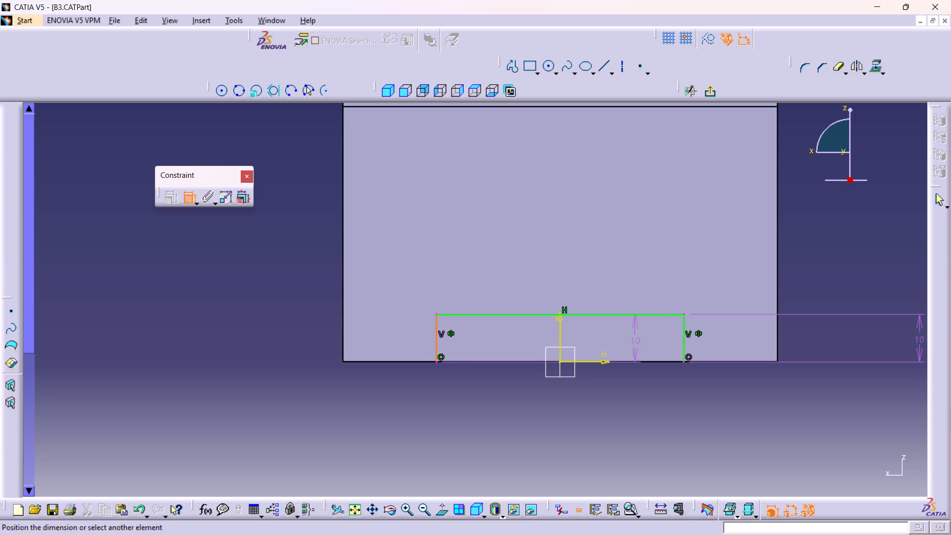
drag(684, 341, 677, 355)
click(582, 416)
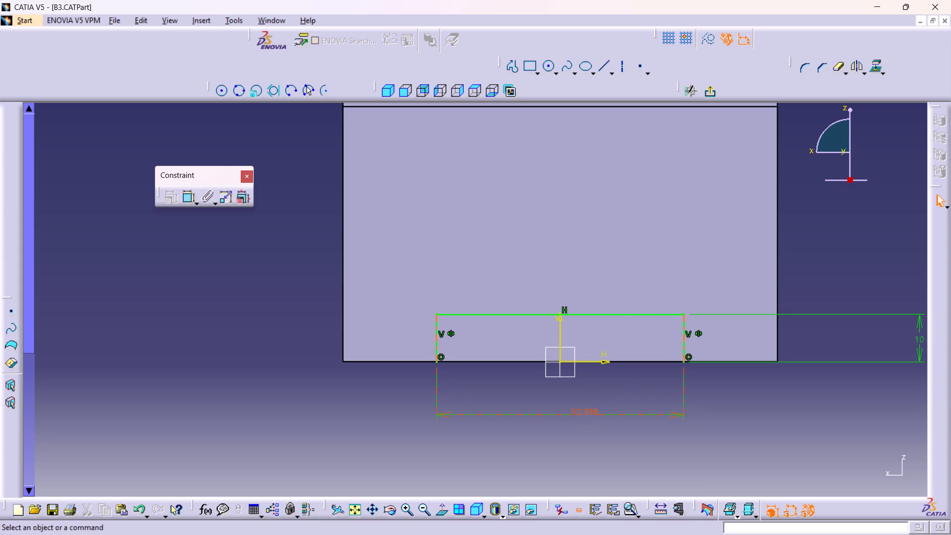
double_click(587, 413)
text(52)
key(Return)
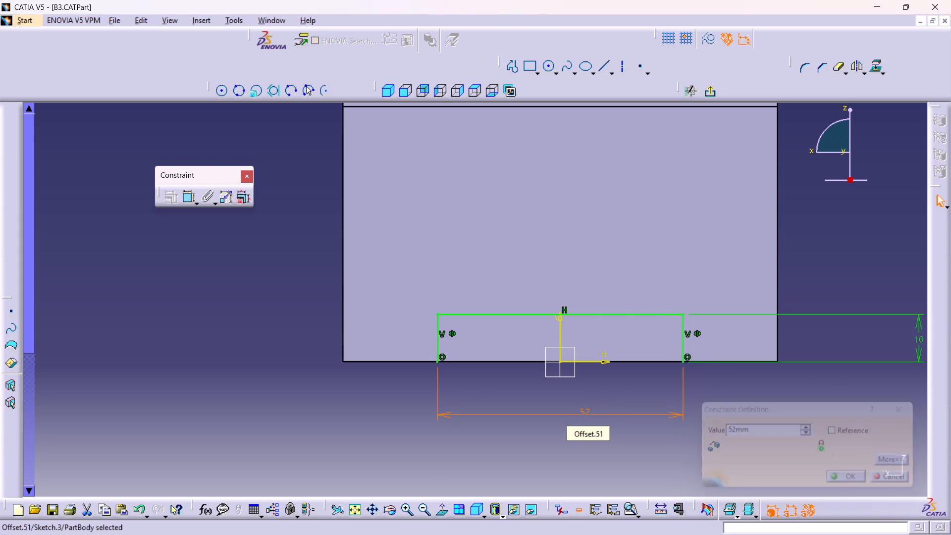
Examine the corner where the profile's right vertical line meets the face's bottom edge.
middle_drag(588, 396, 552, 404)
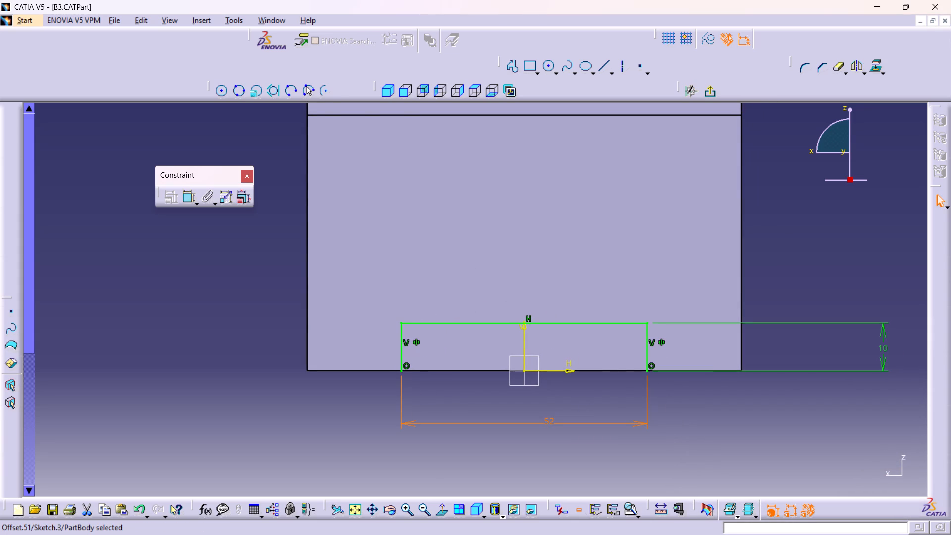
ctrl+middle_drag(645, 349, 635, 306)
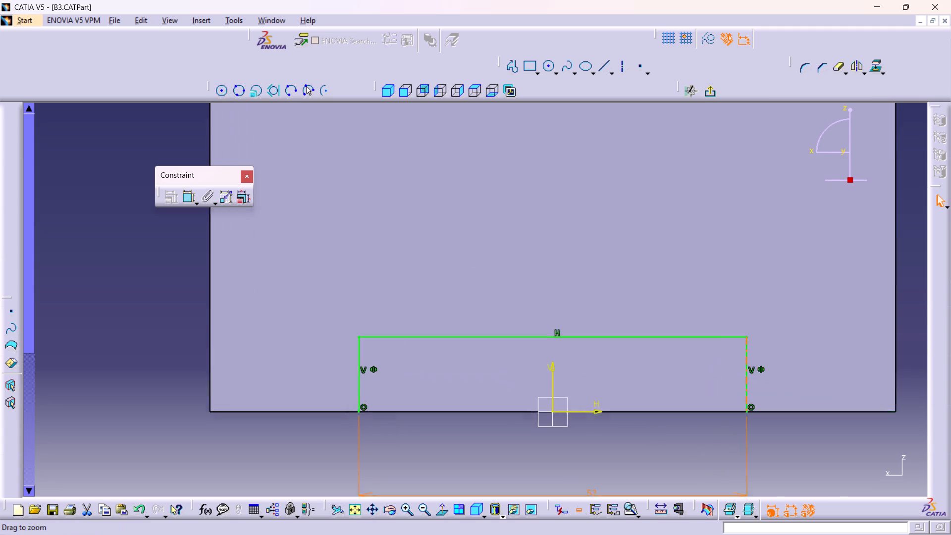
ctrl+middle_drag(635, 306, 620, 266)
middle_drag(626, 378, 583, 241)
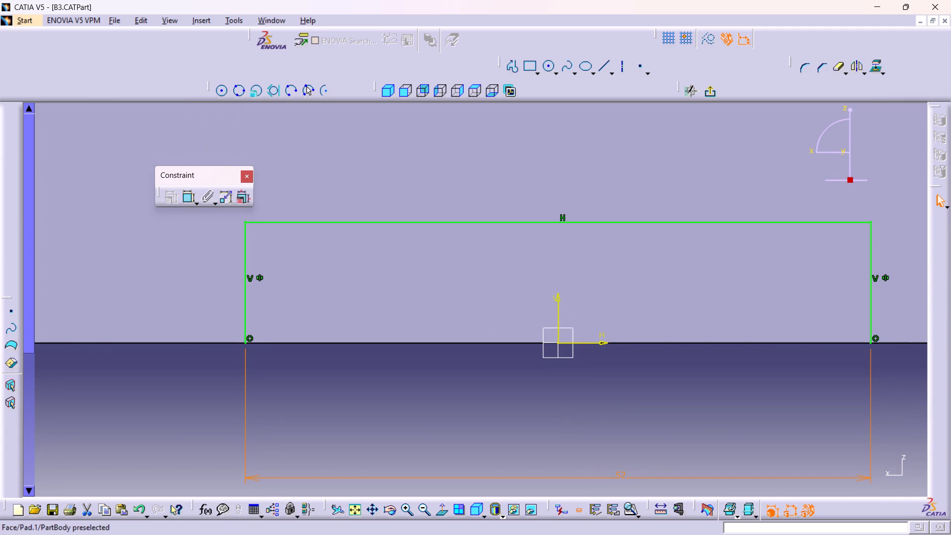
shift+middle_drag(883, 326, 843, 261)
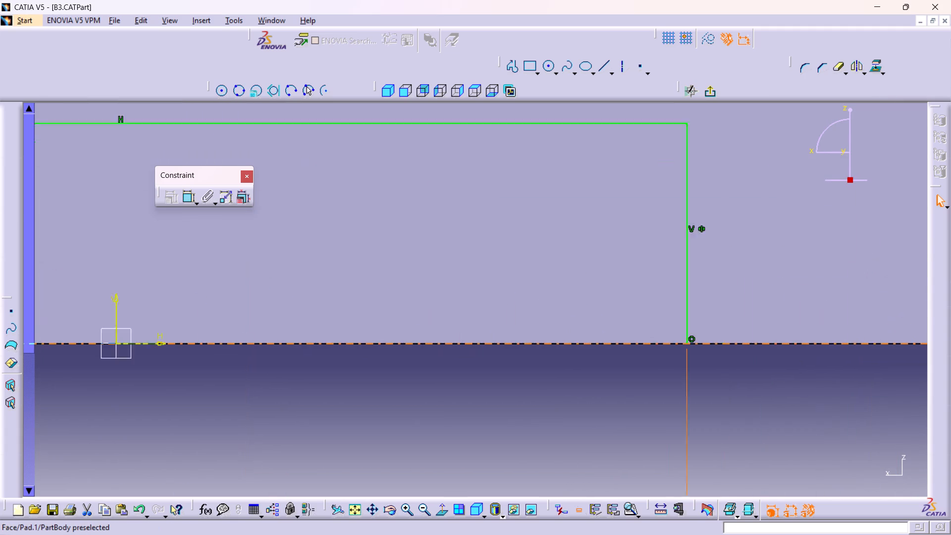
middle_drag(498, 371, 620, 387)
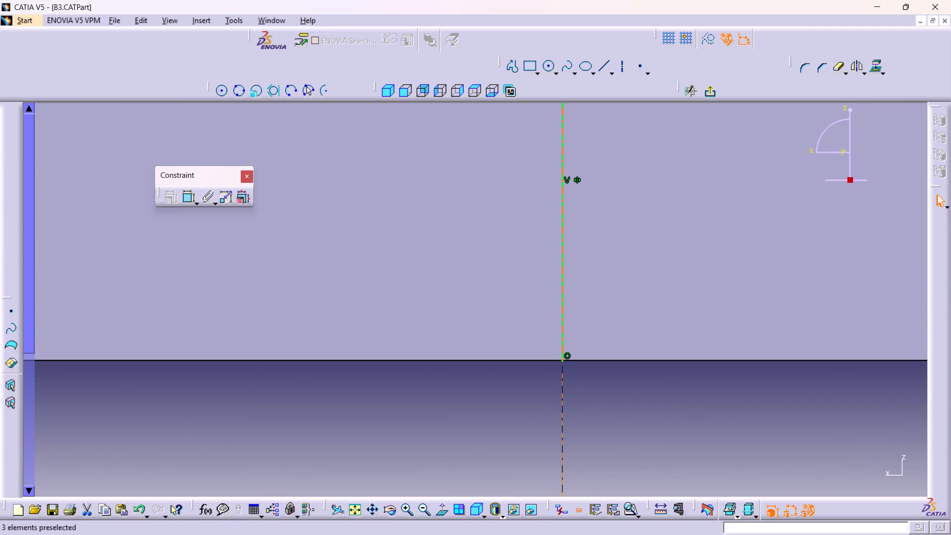
click(562, 362)
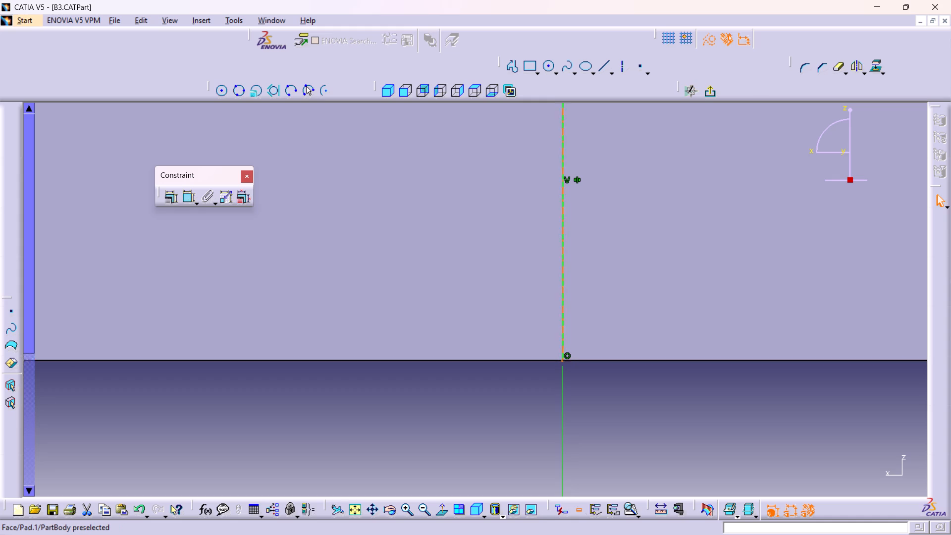
click(583, 361)
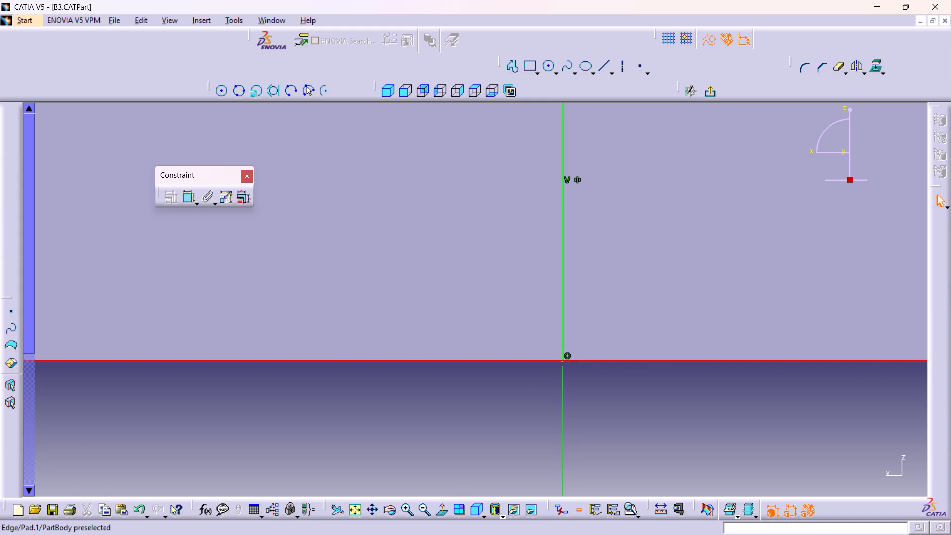
ctrl+middle_drag(583, 389, 594, 480)
ctrl+middle_drag(581, 370, 593, 427)
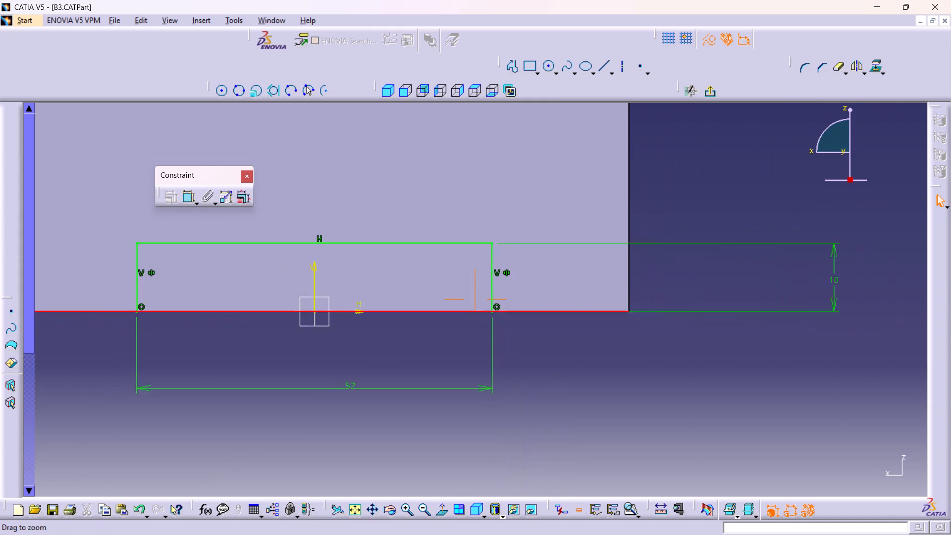
ctrl+middle_drag(593, 427, 594, 428)
middle_drag(589, 368, 648, 429)
click(664, 406)
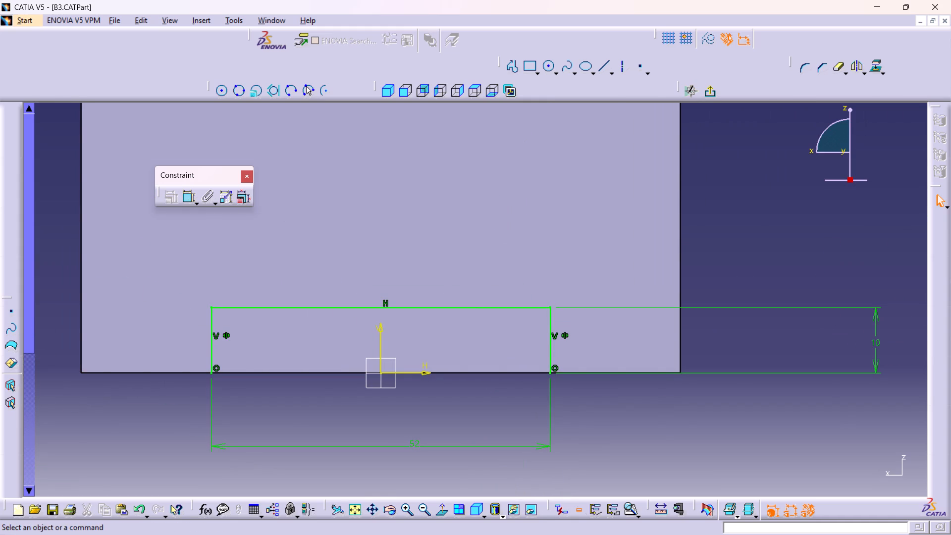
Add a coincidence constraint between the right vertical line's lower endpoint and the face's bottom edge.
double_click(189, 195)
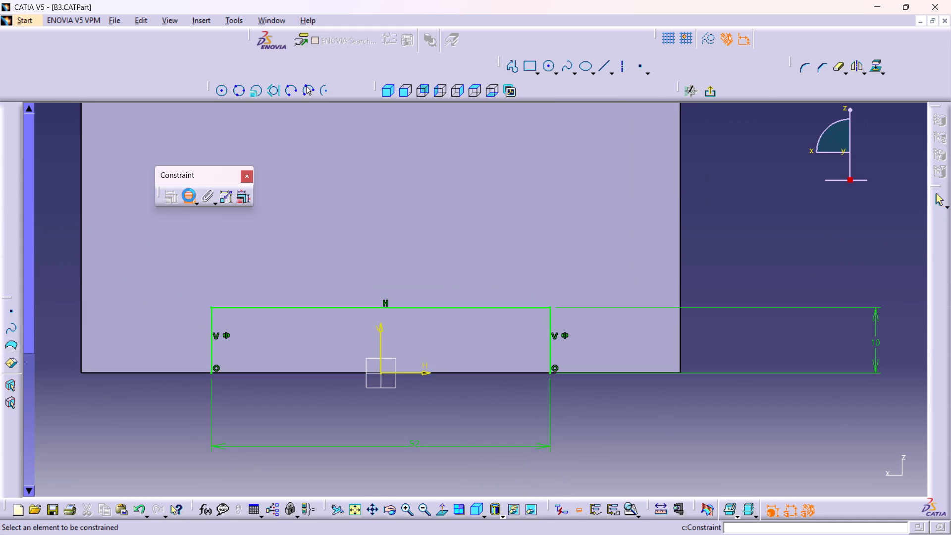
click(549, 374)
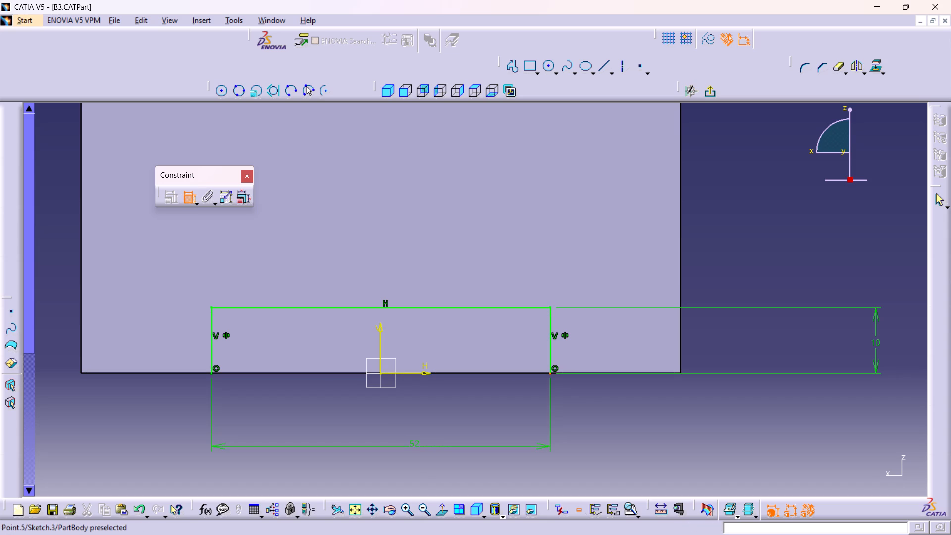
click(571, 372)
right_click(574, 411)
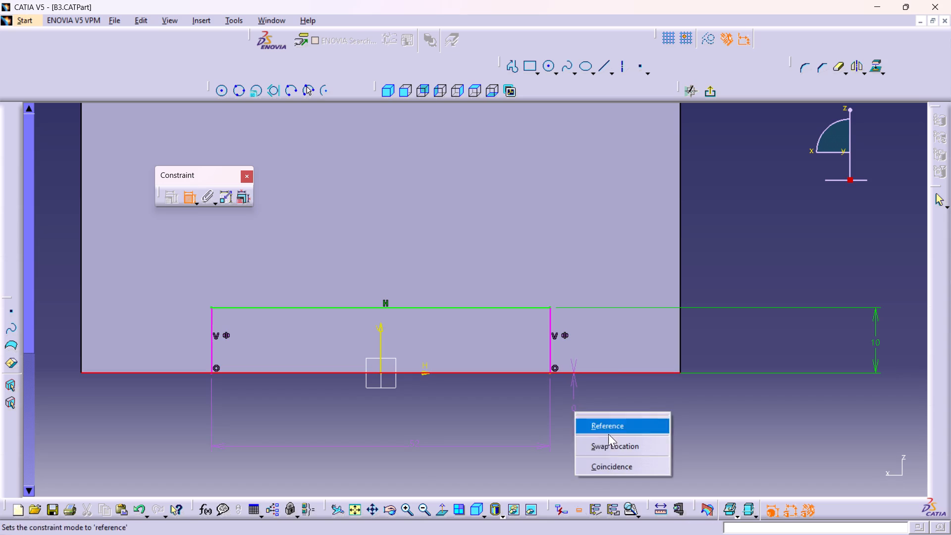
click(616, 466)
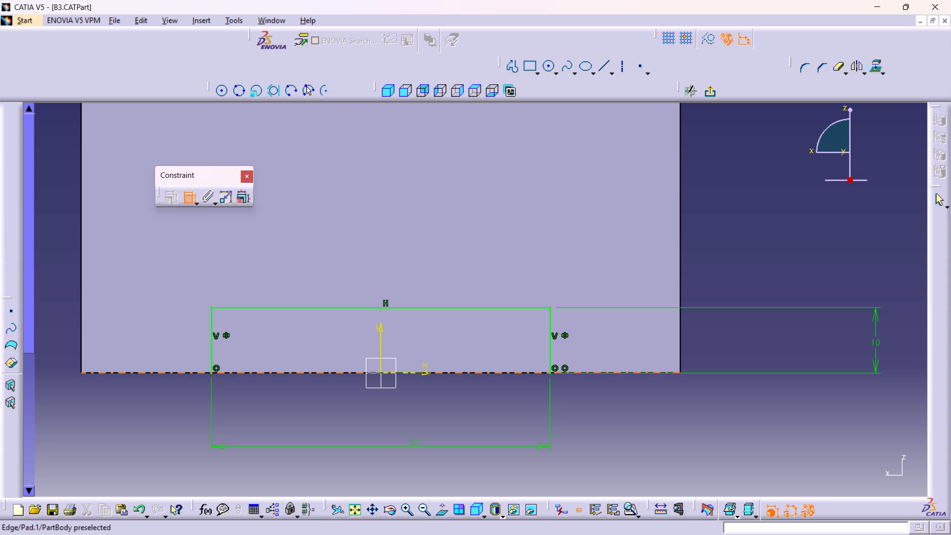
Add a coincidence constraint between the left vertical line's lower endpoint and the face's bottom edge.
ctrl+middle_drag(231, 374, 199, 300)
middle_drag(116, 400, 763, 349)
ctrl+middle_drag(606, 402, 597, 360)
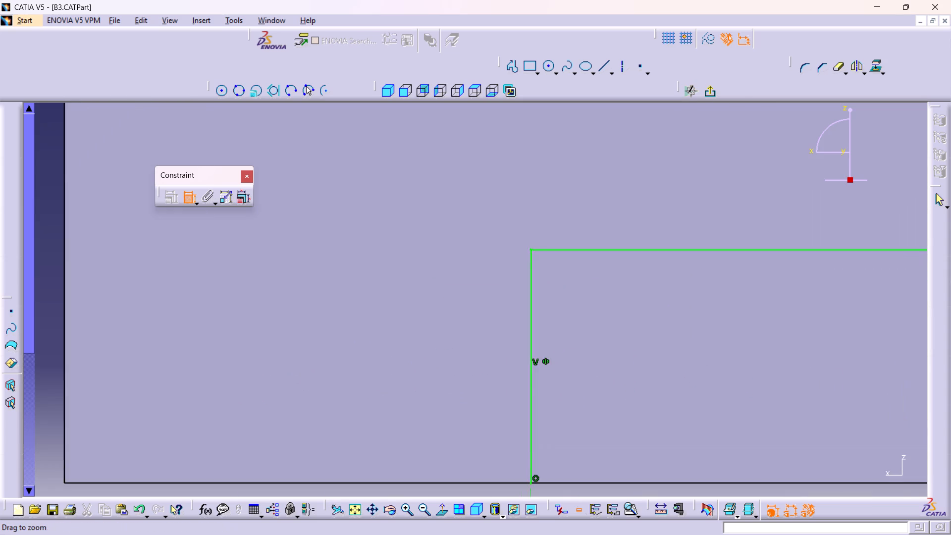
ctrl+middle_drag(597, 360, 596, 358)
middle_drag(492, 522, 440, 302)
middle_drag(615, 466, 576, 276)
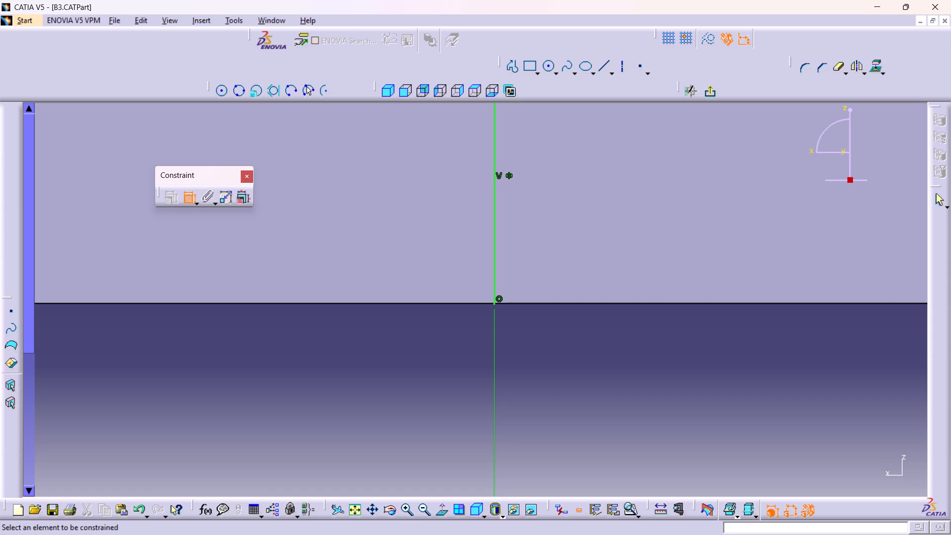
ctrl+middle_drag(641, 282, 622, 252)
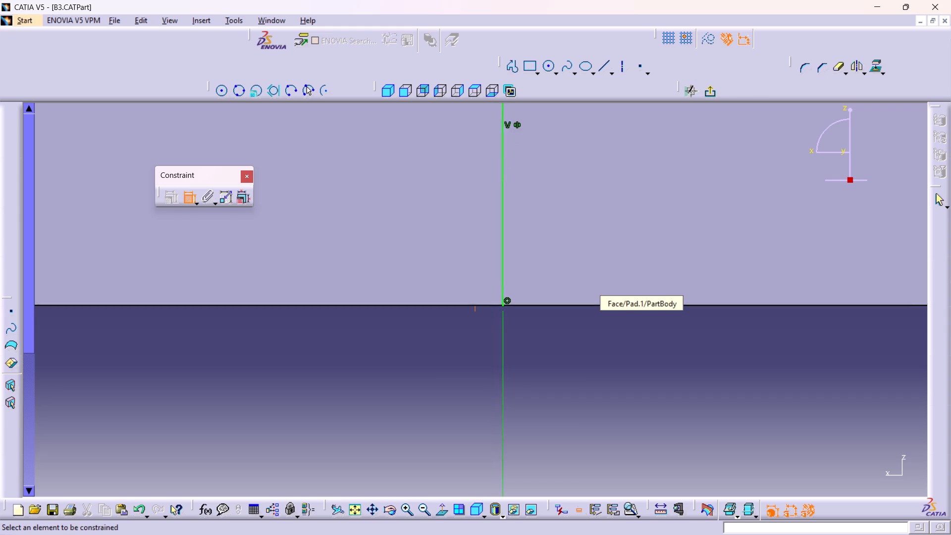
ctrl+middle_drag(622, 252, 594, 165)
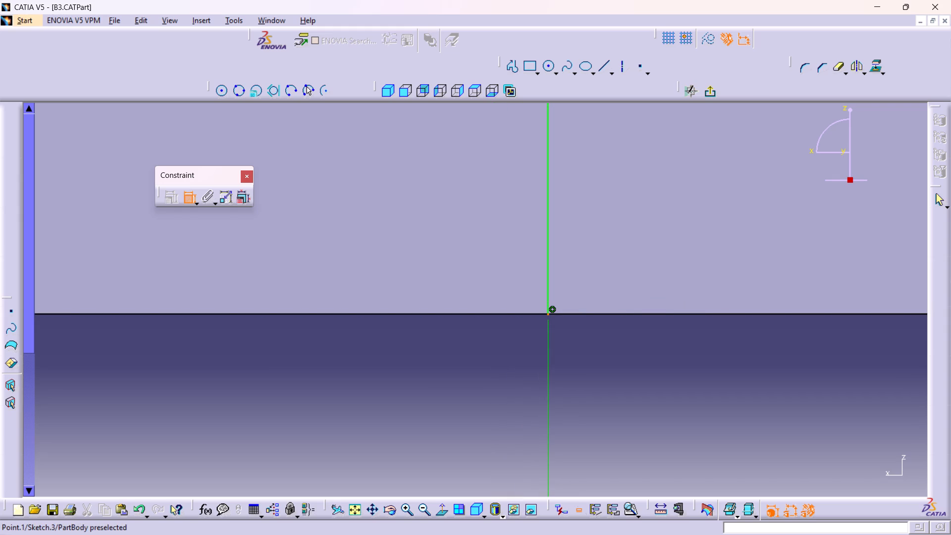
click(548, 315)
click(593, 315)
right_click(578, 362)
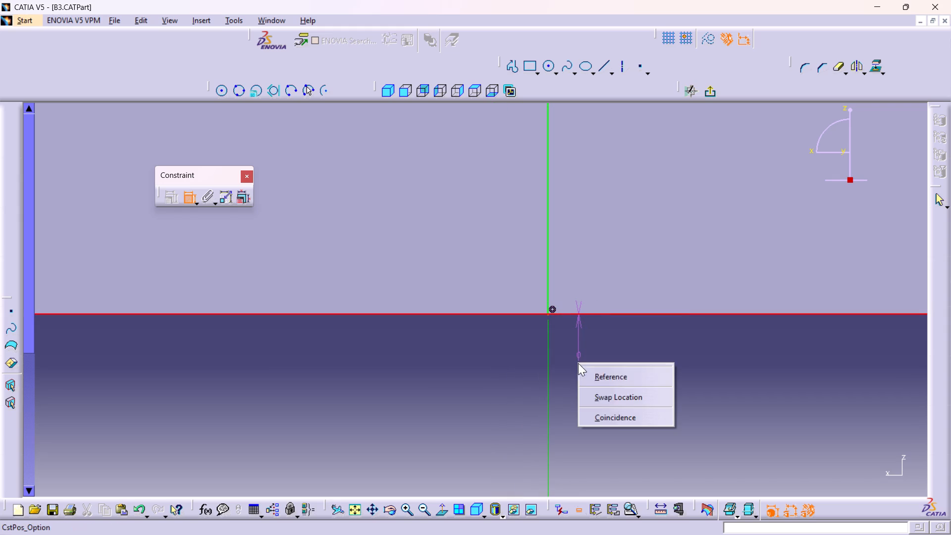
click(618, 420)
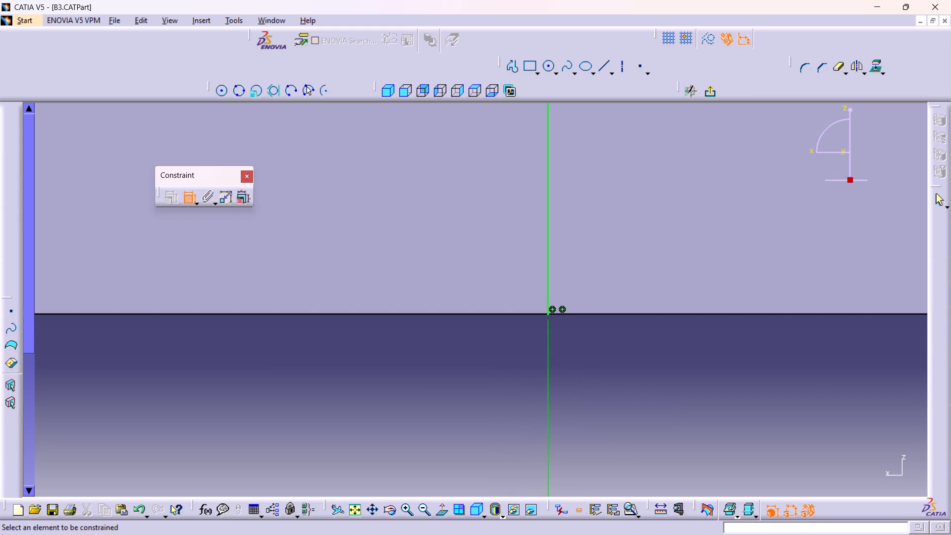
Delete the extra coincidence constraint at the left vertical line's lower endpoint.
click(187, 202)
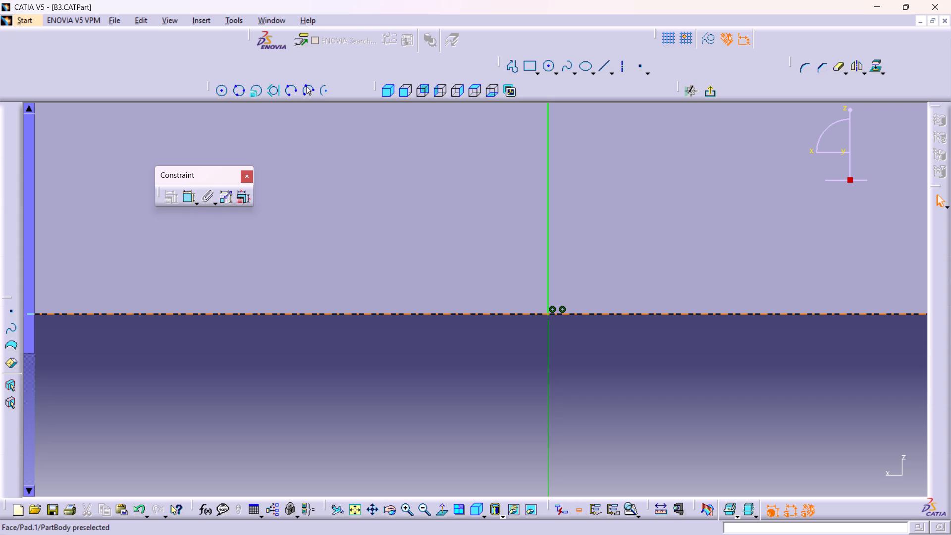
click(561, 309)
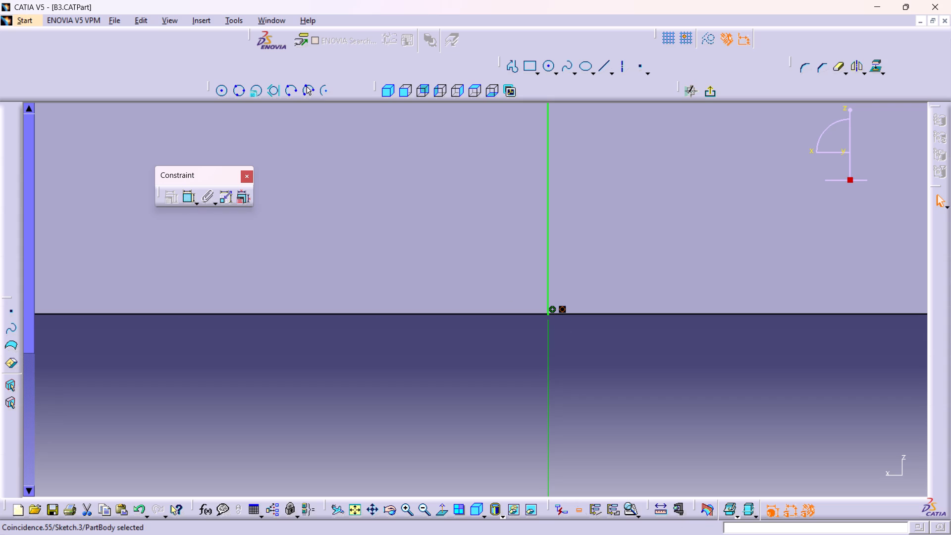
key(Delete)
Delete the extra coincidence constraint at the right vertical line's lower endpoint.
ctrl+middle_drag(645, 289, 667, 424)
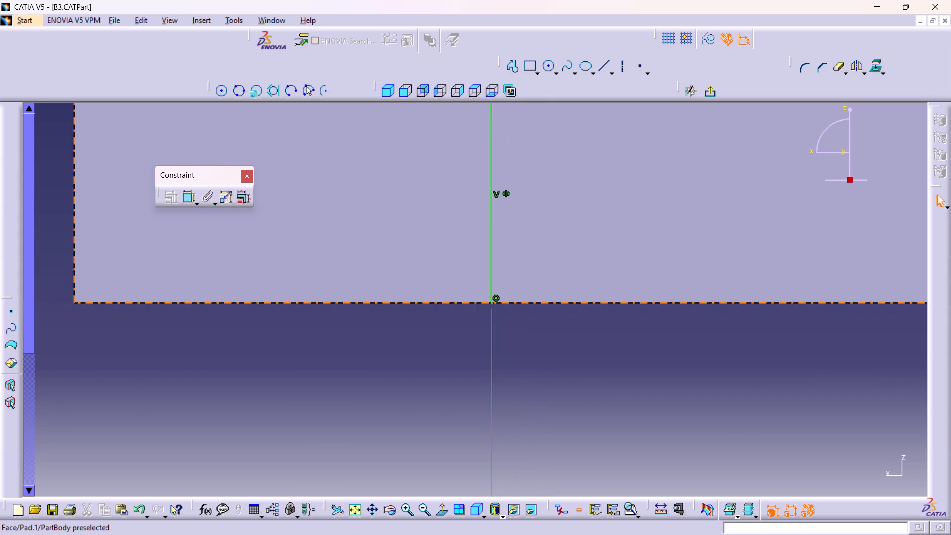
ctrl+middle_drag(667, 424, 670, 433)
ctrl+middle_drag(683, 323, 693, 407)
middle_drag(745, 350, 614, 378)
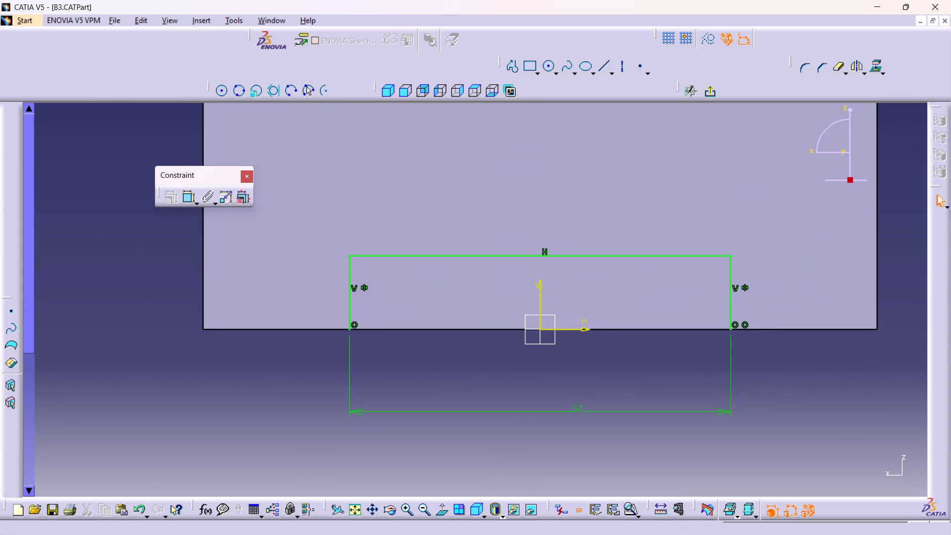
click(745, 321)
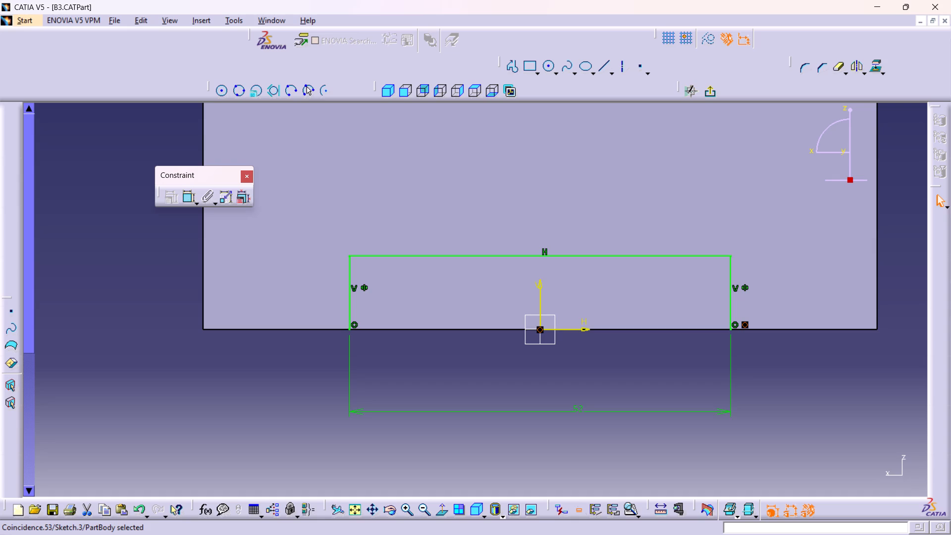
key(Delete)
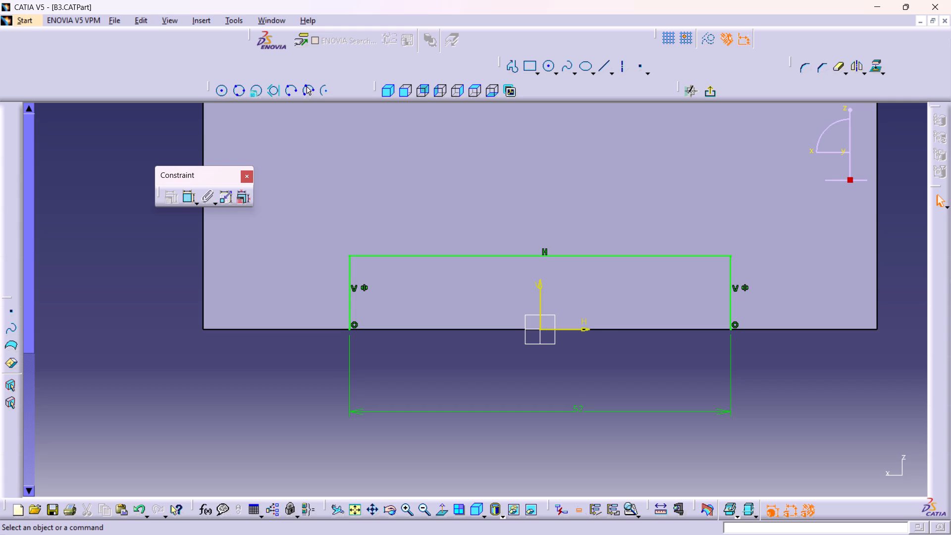
Project the face's bottom edge into the slot sketch as a sketch element.
middle_drag(624, 339, 607, 361)
middle_drag(621, 390, 602, 365)
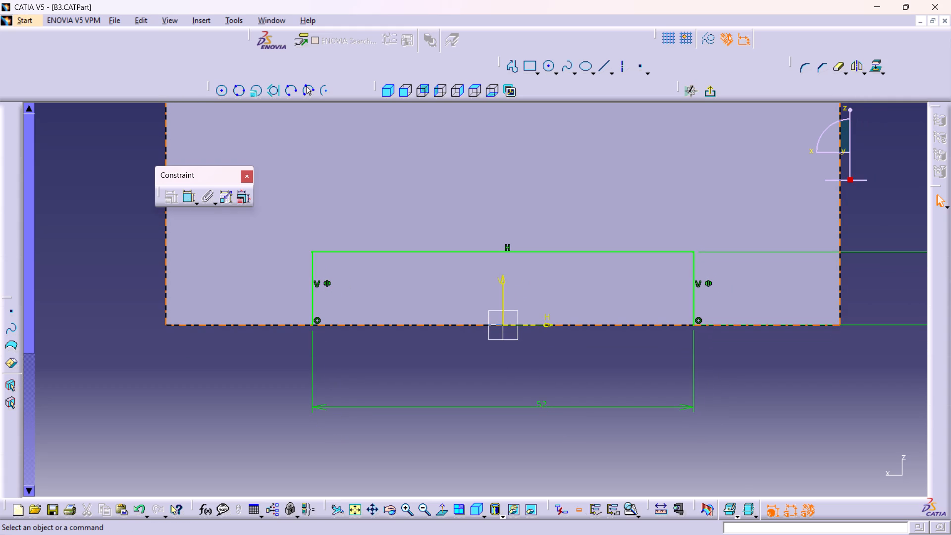
click(676, 324)
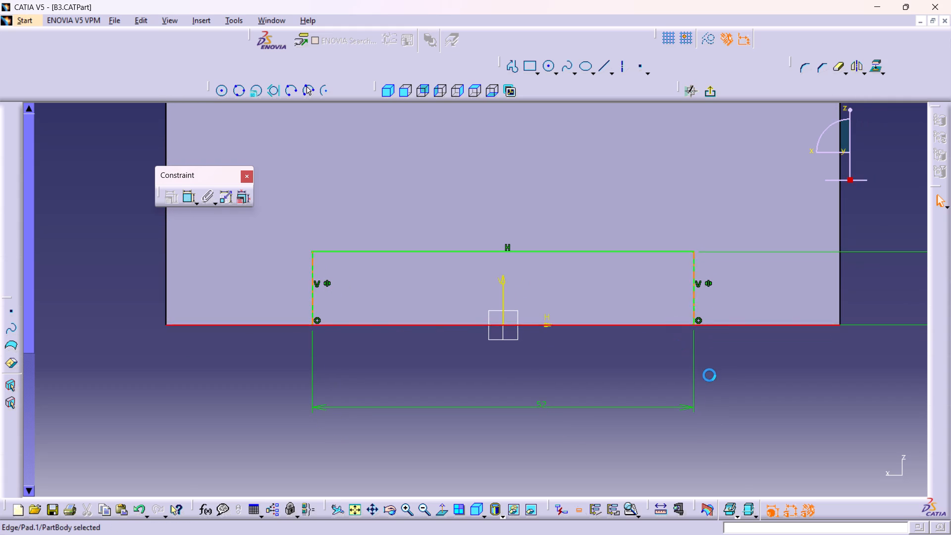
click(877, 64)
click(787, 382)
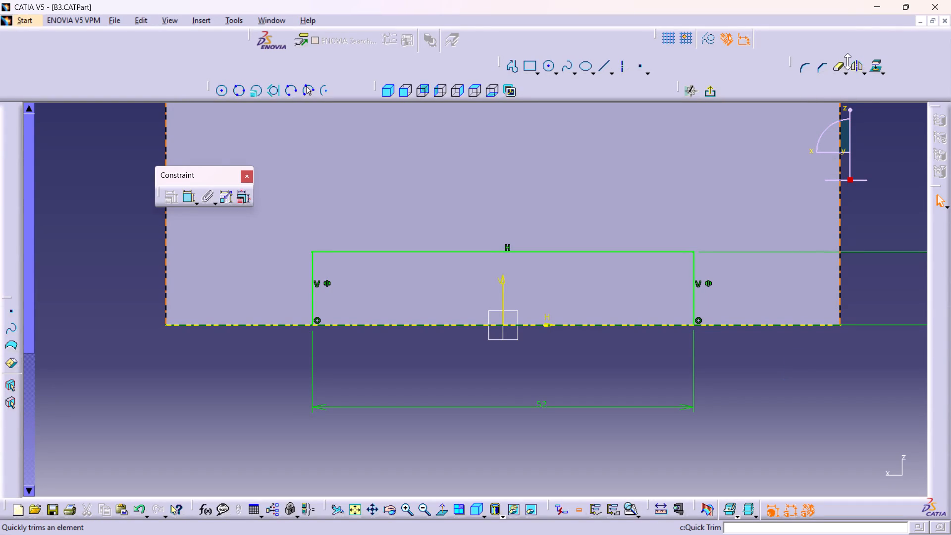
Quick-trim the projected edge's portions beyond both vertical lines of the slot profile and exit the sketch.
click(840, 65)
click(763, 326)
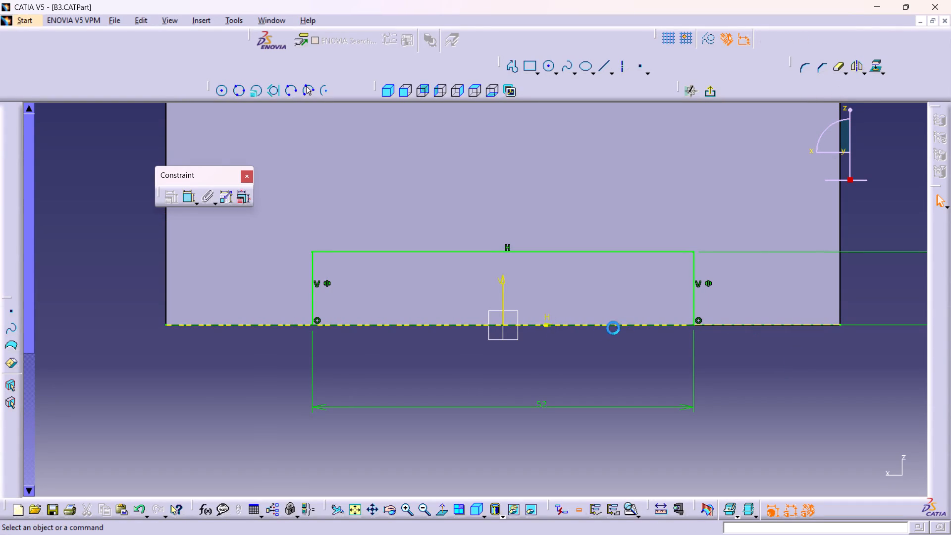
click(285, 324)
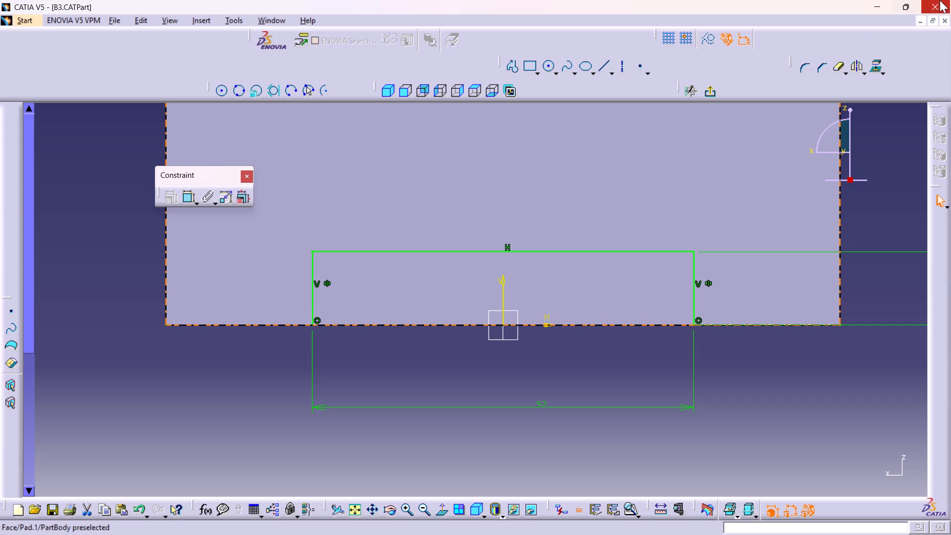
click(840, 63)
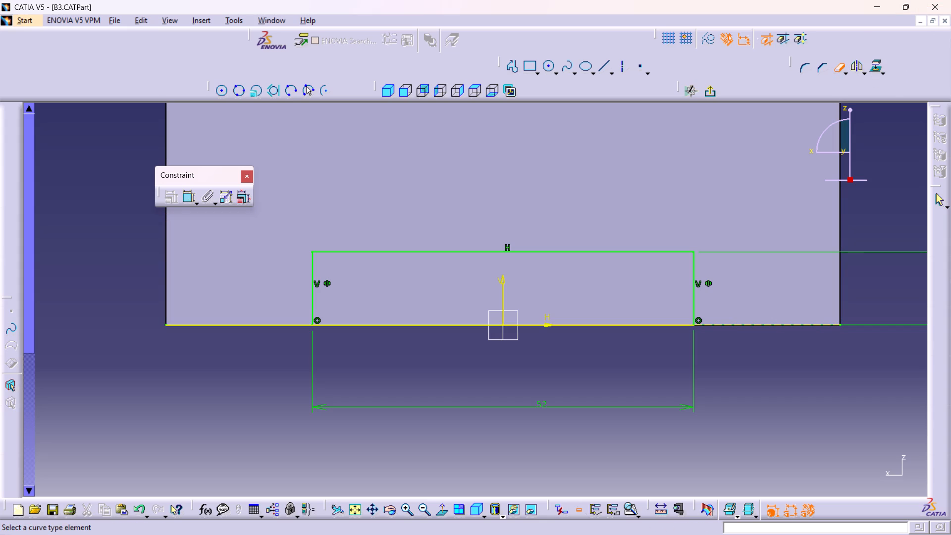
click(273, 325)
click(291, 351)
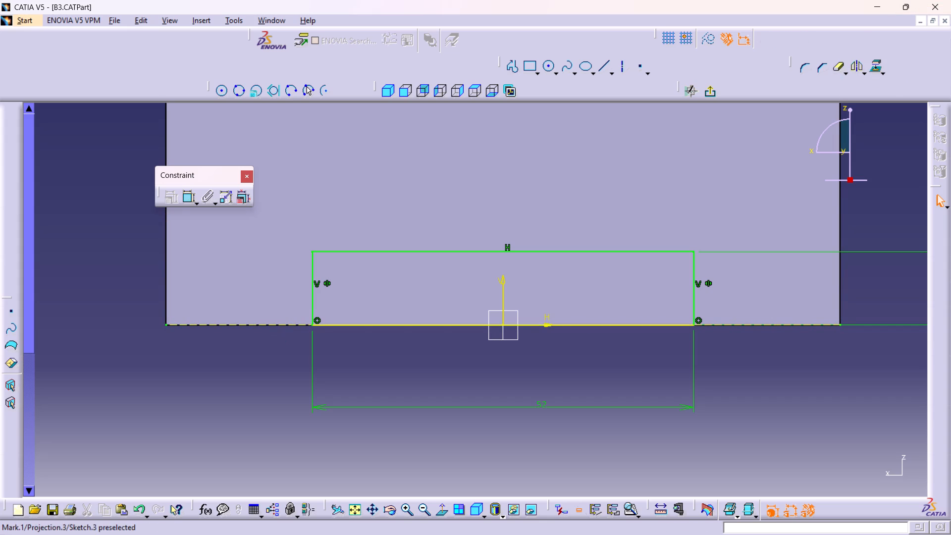
click(709, 93)
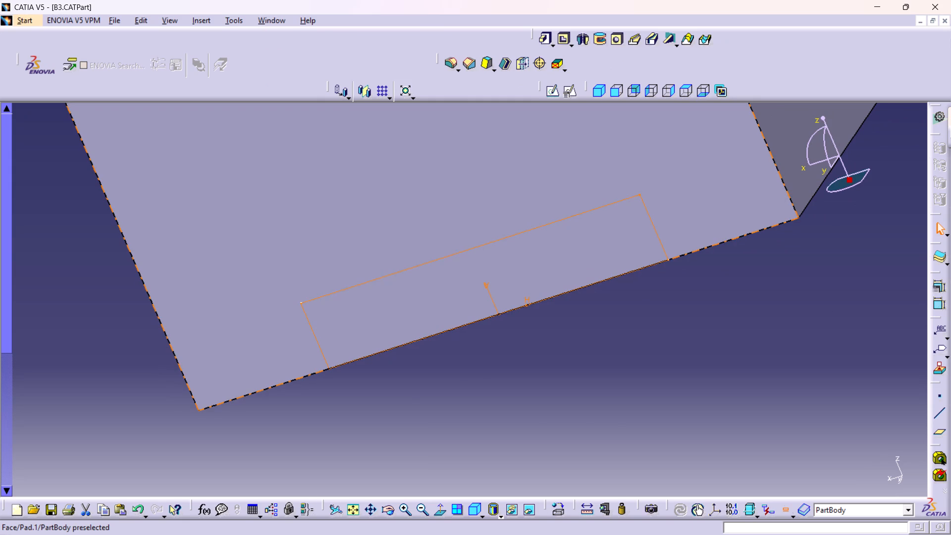
Cut a pocket from the slot sketch through the base, with the first limit type Up to next.
middle_drag(618, 189, 634, 237)
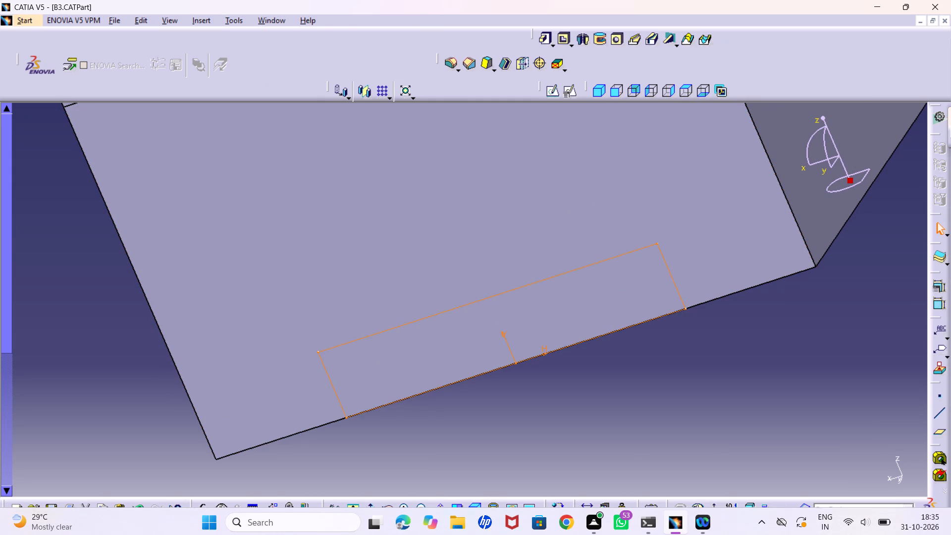
click(476, 507)
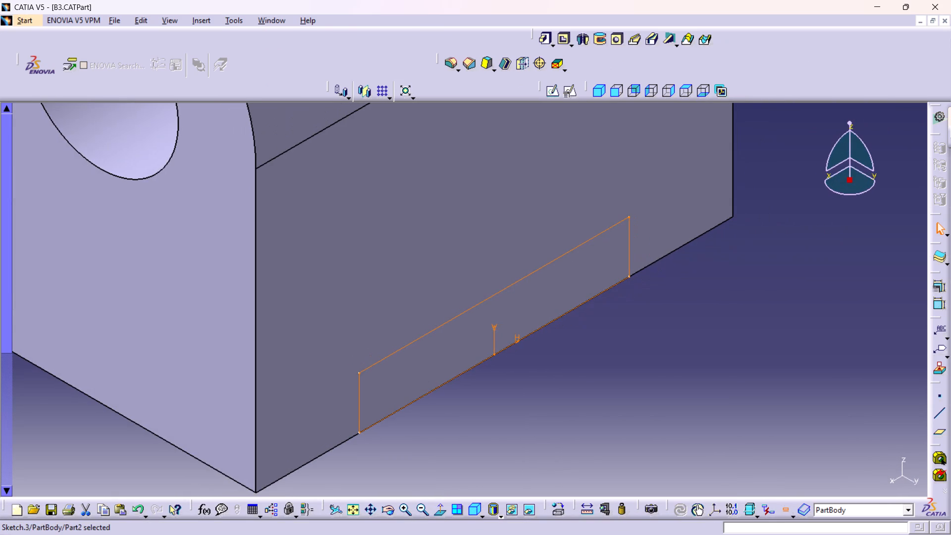
middle_drag(581, 361, 585, 329)
ctrl+middle_drag(585, 328, 590, 349)
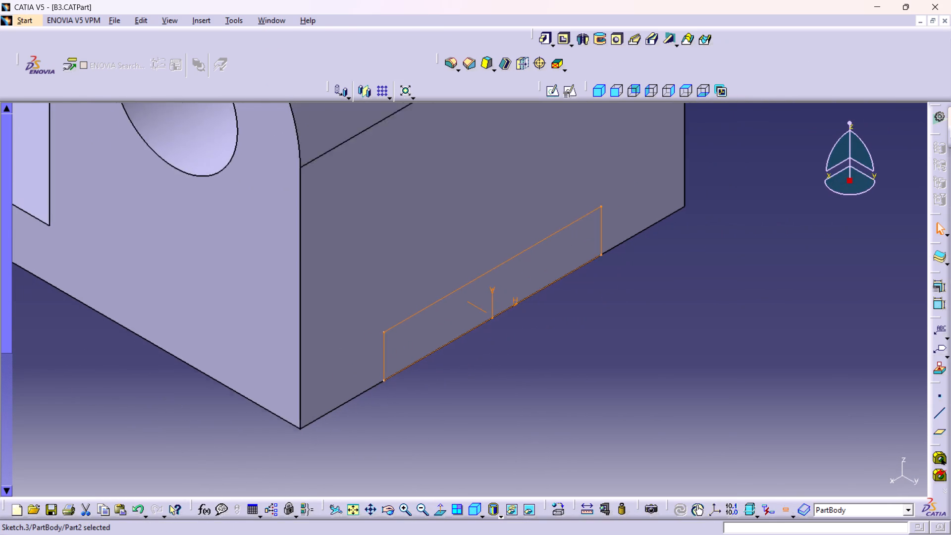
ctrl+middle_drag(590, 349, 590, 357)
middle_drag(616, 316, 610, 344)
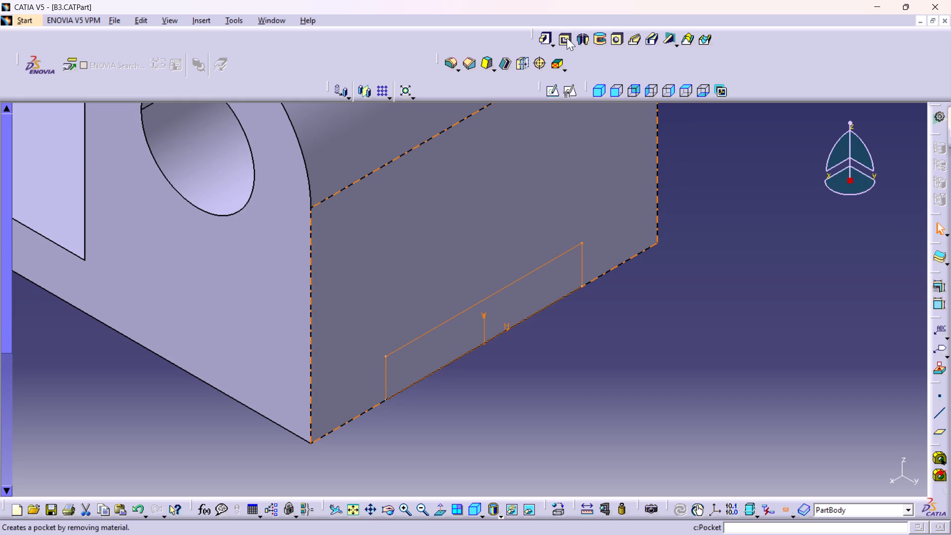
click(567, 38)
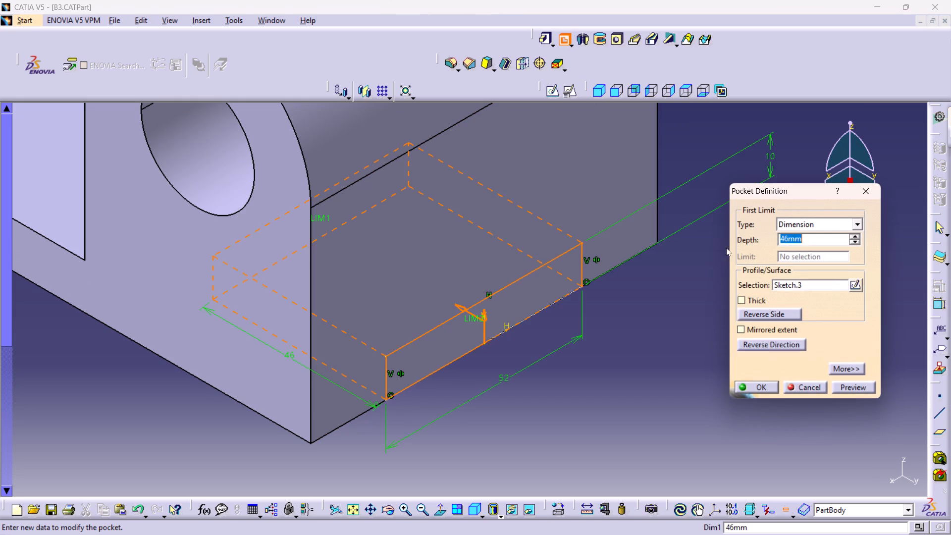
click(860, 222)
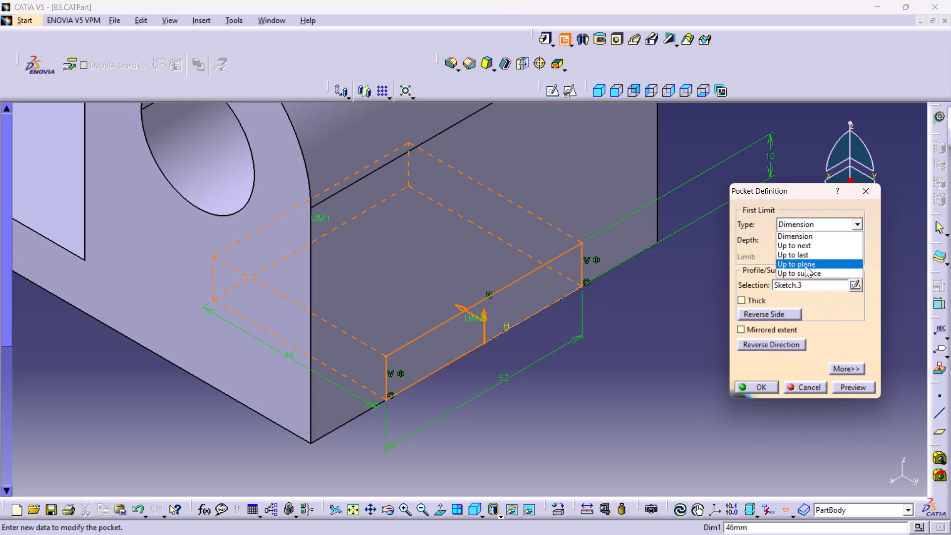
click(799, 258)
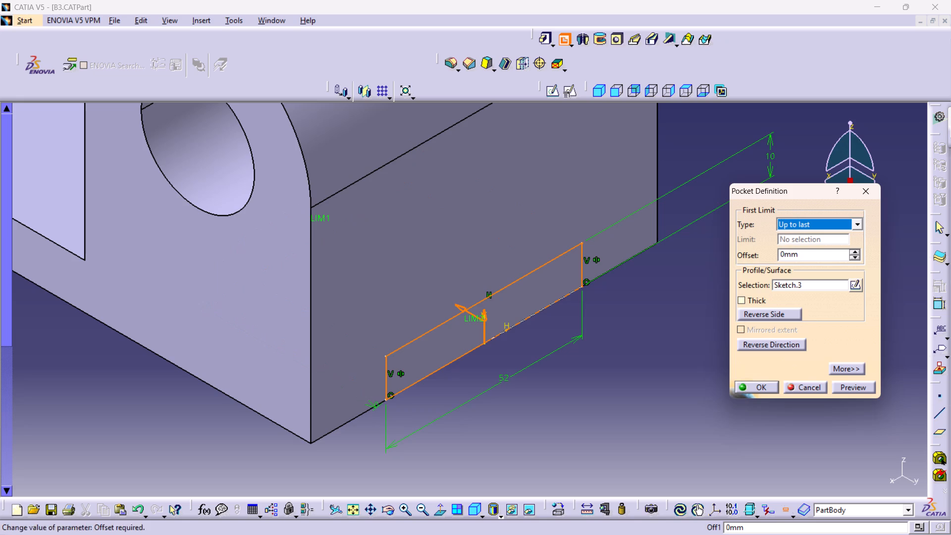
ctrl+middle_drag(612, 242, 634, 317)
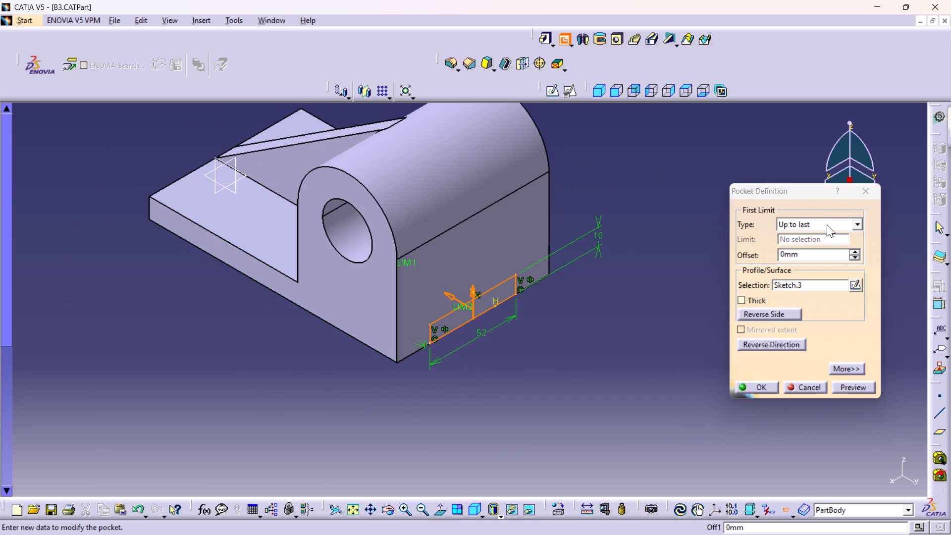
click(855, 224)
click(805, 245)
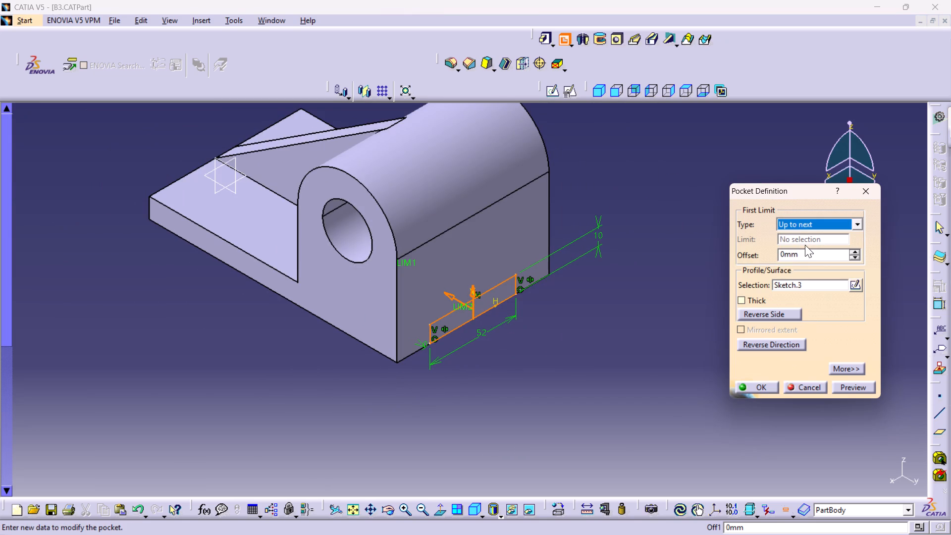
ctrl+middle_drag(697, 304, 696, 241)
ctrl+middle_drag(644, 291, 642, 291)
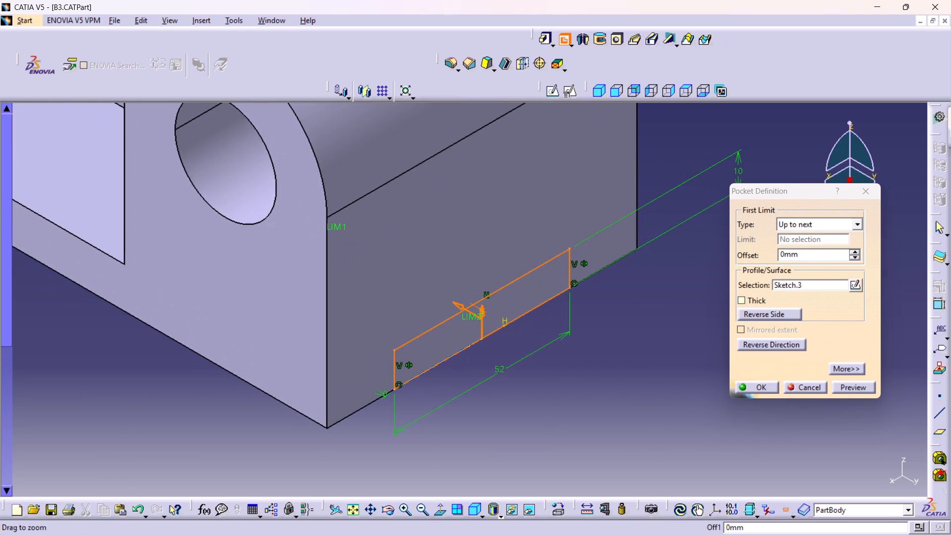
ctrl+middle_drag(642, 291, 497, 429)
ctrl+right_drag(638, 285, 497, 429)
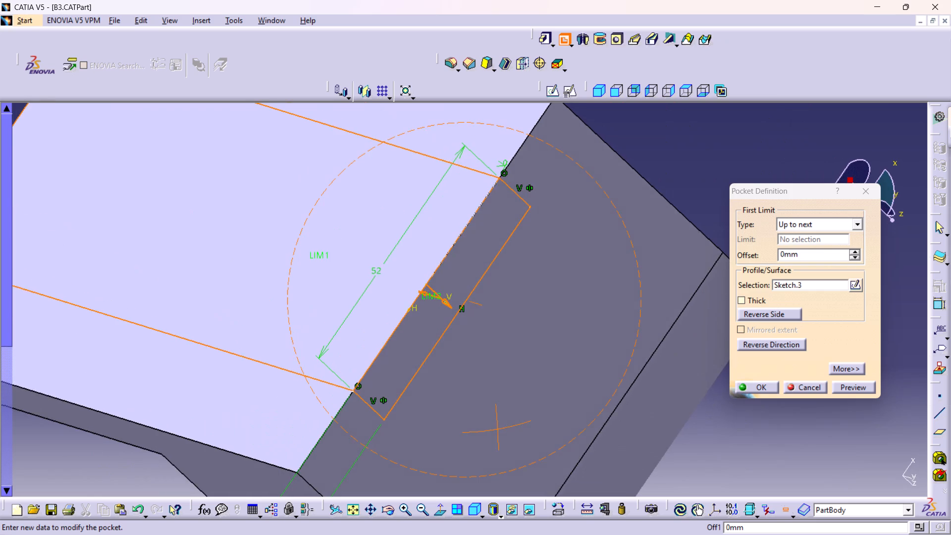
ctrl+right_drag(497, 429, 497, 428)
ctrl+middle_drag(497, 429, 497, 428)
ctrl+middle_drag(404, 363, 435, 393)
ctrl+right_drag(404, 363, 435, 393)
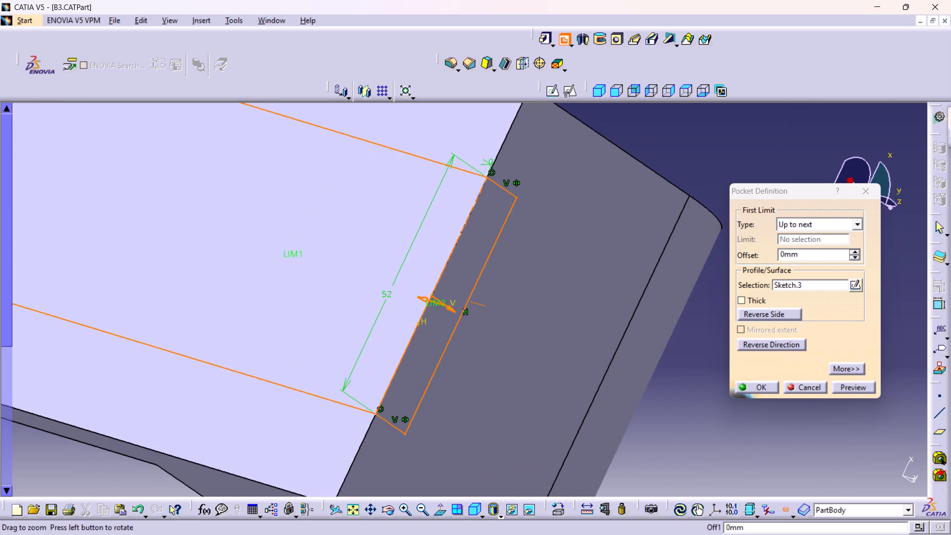
ctrl+middle_drag(435, 393, 464, 440)
right_click(435, 393)
click(477, 505)
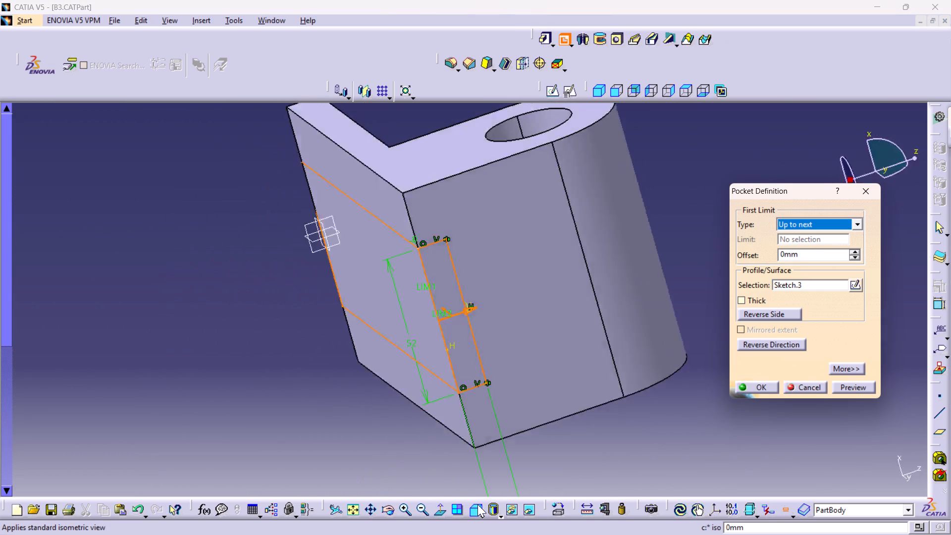
middle_drag(589, 378, 591, 383)
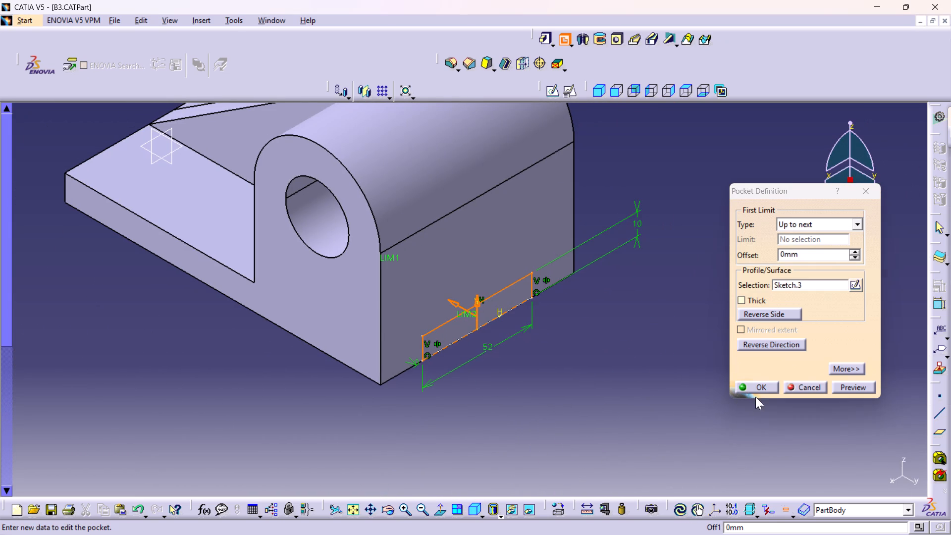
click(761, 387)
click(580, 375)
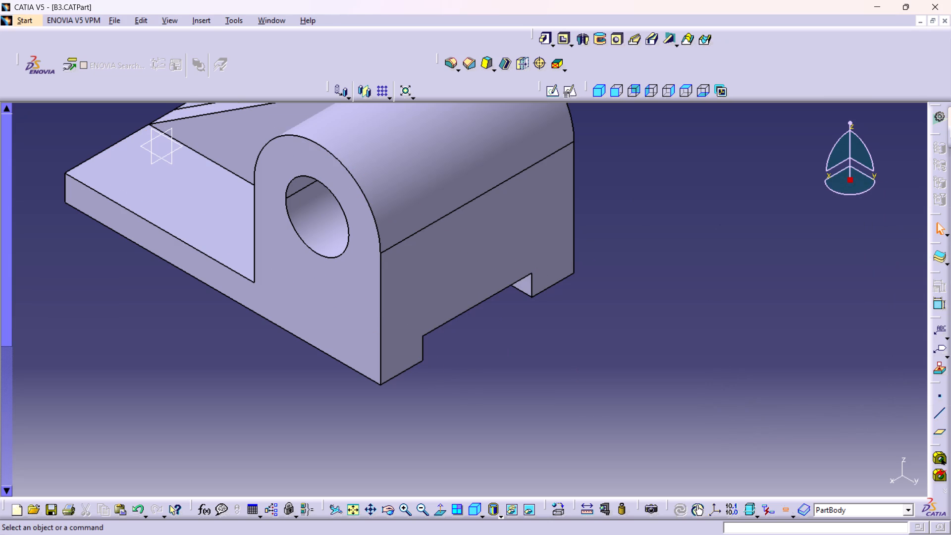
Examine the slot cut along the part's underside and the overall solid from several angles.
middle_drag(634, 350, 450, 260)
ctrl+right_drag(634, 350, 450, 260)
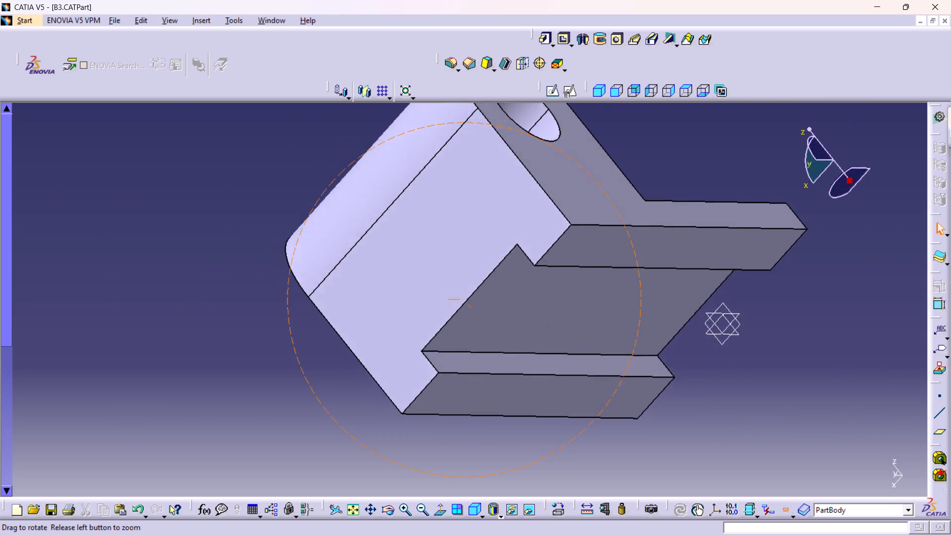
middle_drag(450, 260, 642, 222)
ctrl+right_drag(450, 260, 642, 222)
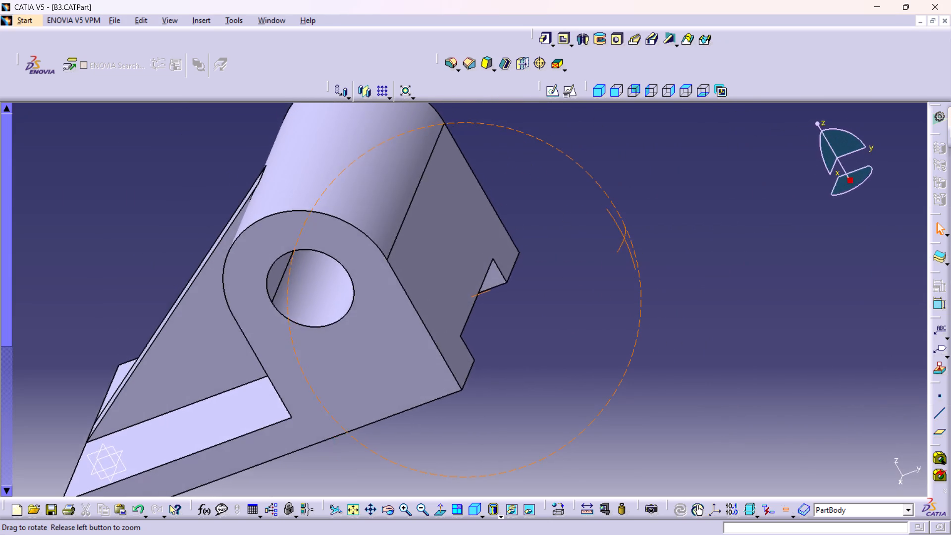
ctrl+right_drag(642, 222, 649, 284)
middle_drag(642, 222, 649, 284)
ctrl+middle_drag(452, 227, 441, 289)
ctrl+right_drag(452, 230, 441, 290)
middle_drag(451, 265, 572, 310)
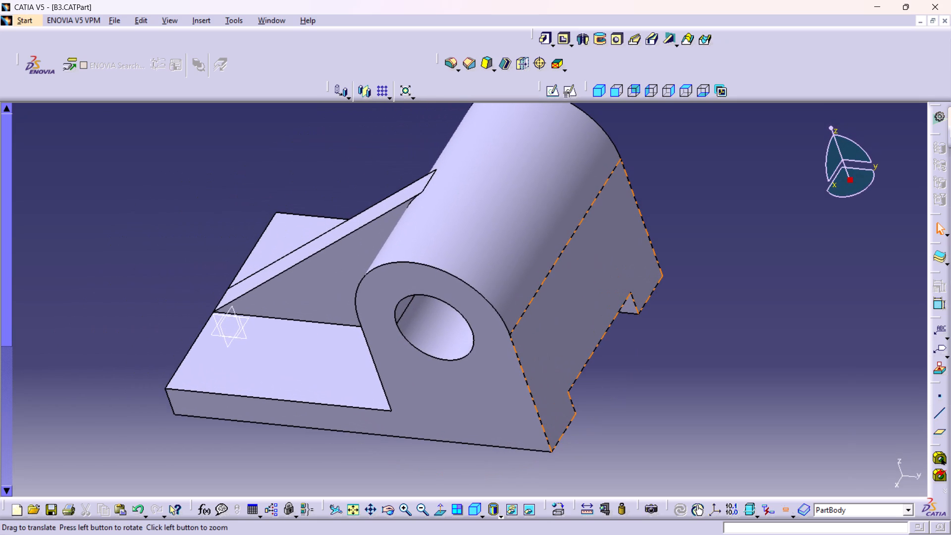
ctrl+middle_drag(572, 310, 583, 327)
ctrl+right_click(572, 310)
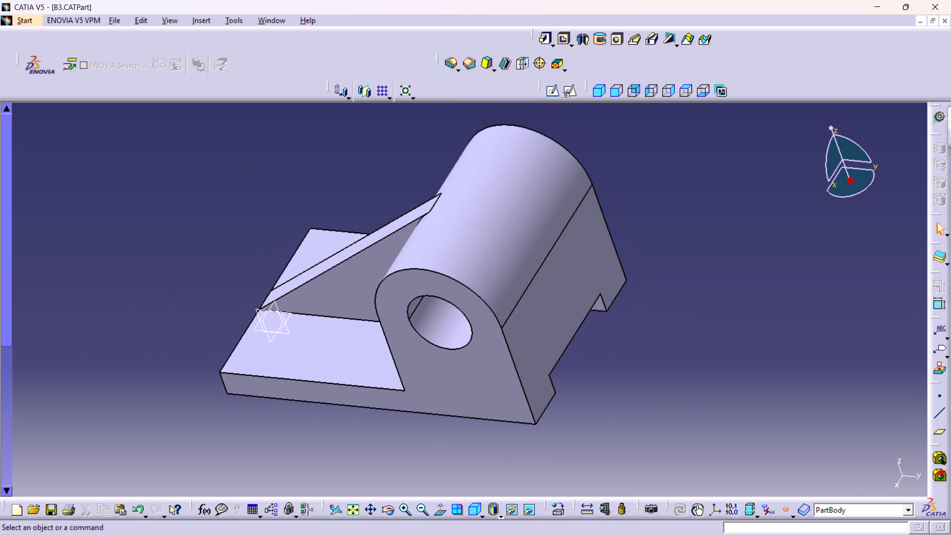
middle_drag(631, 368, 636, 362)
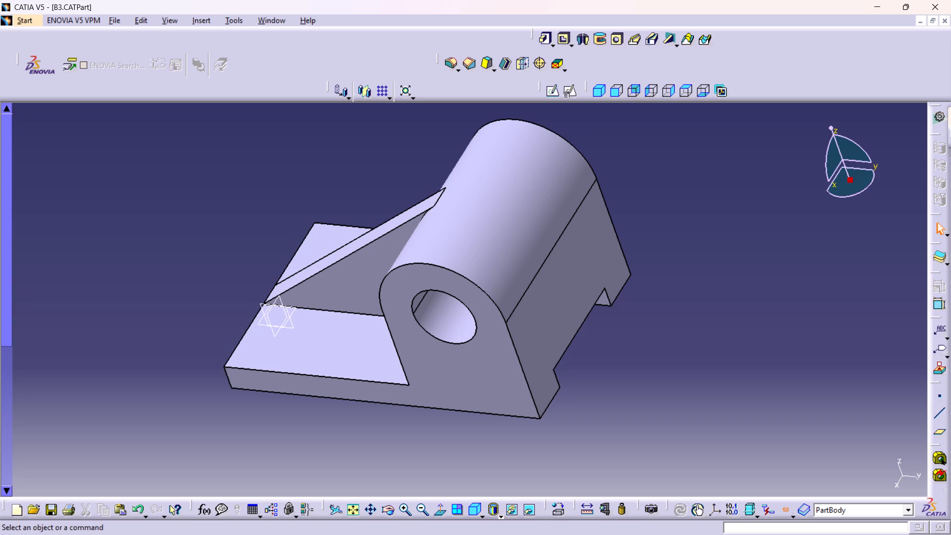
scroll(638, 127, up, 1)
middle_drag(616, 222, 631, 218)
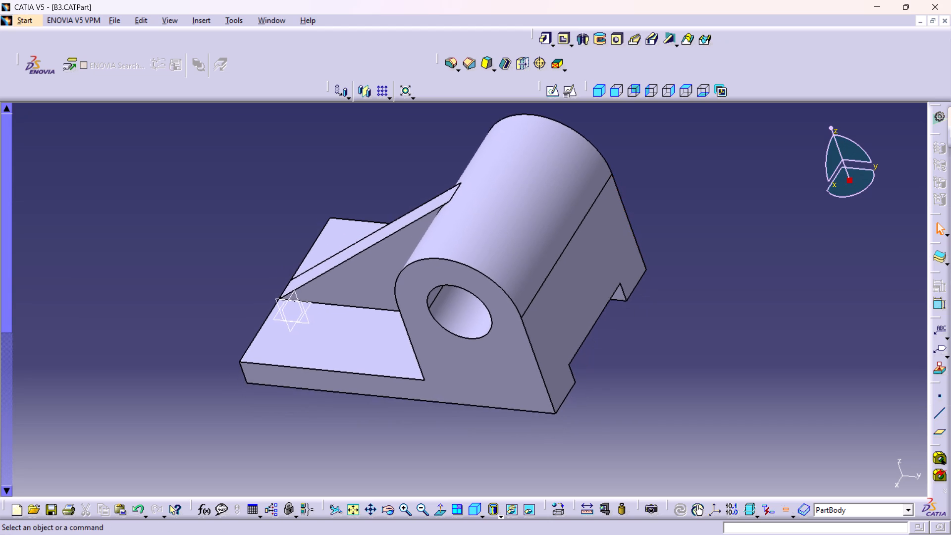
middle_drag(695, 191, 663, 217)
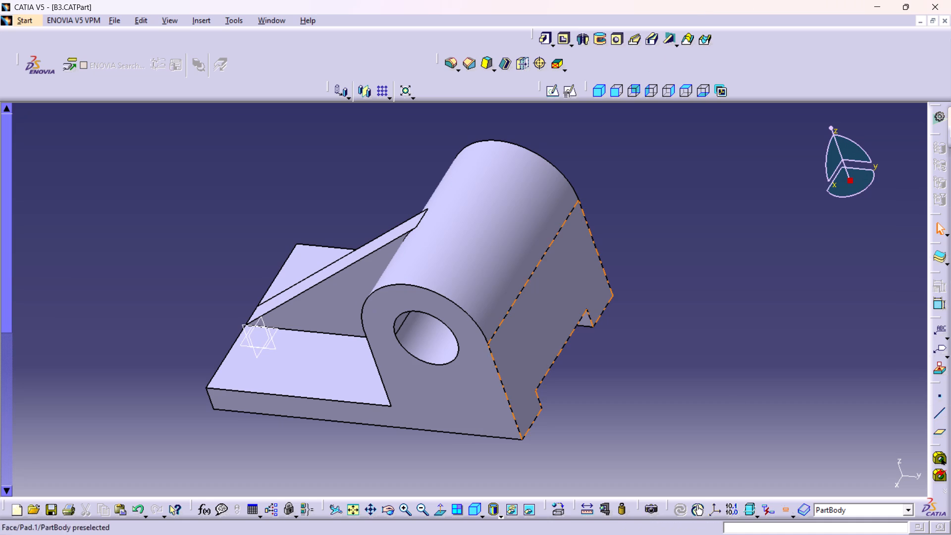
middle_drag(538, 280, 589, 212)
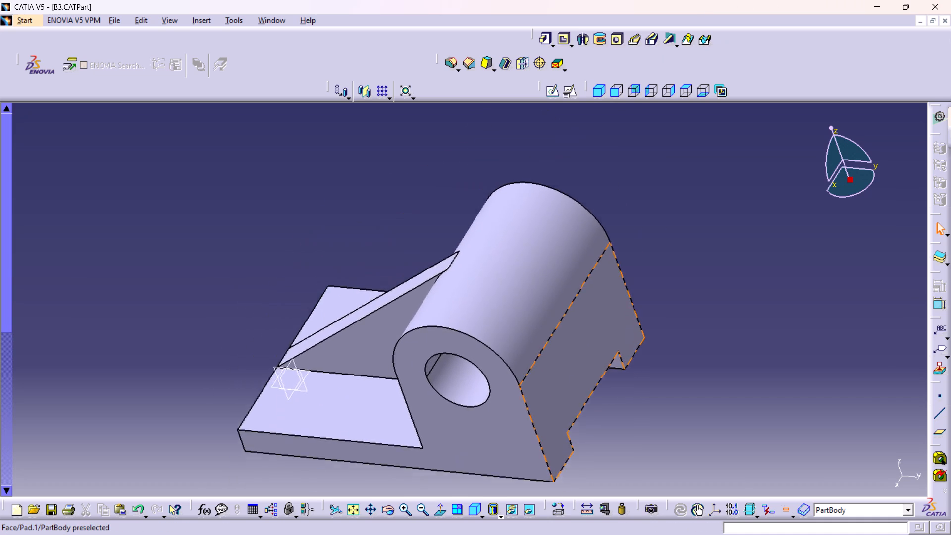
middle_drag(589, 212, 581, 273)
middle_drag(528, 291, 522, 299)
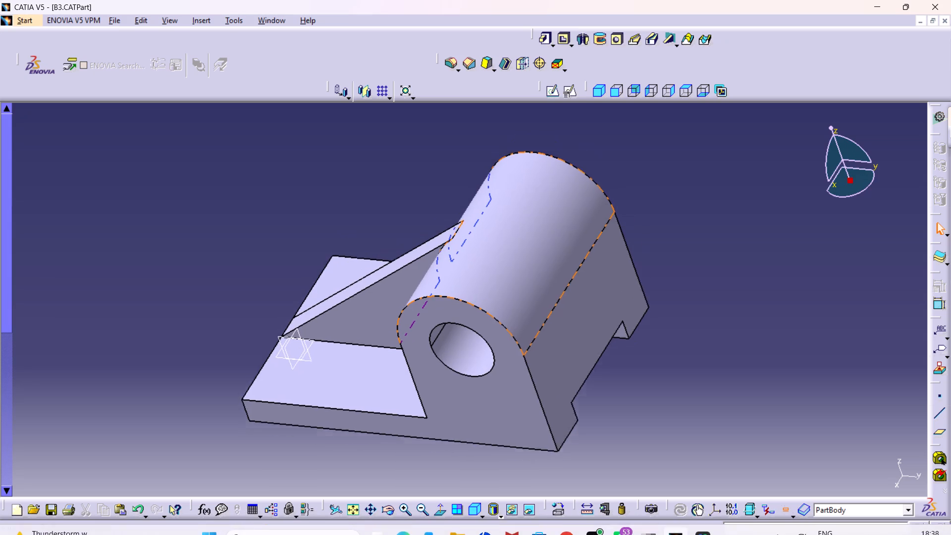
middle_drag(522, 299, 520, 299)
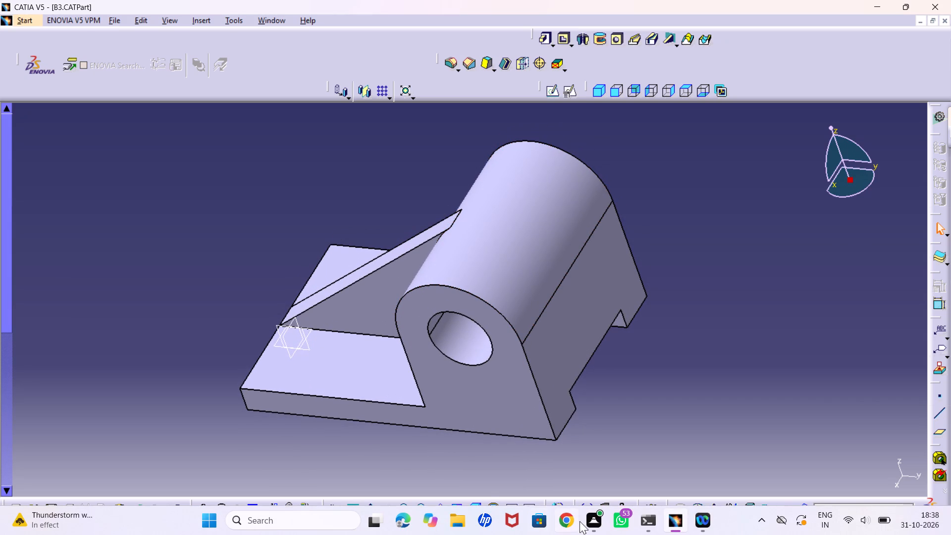
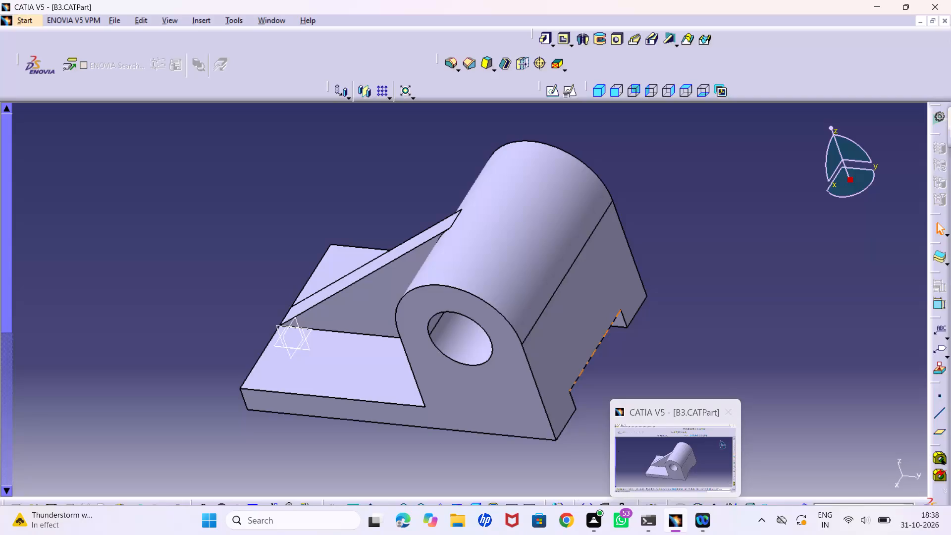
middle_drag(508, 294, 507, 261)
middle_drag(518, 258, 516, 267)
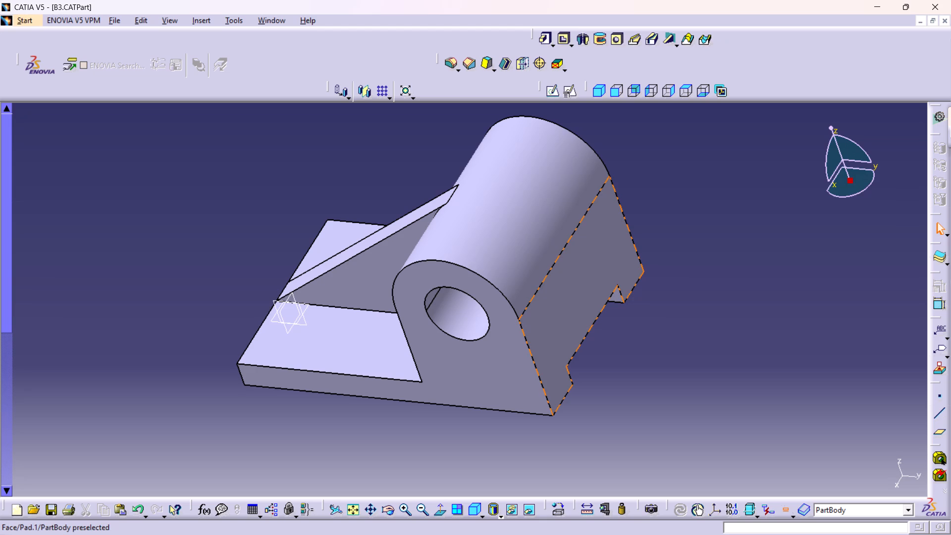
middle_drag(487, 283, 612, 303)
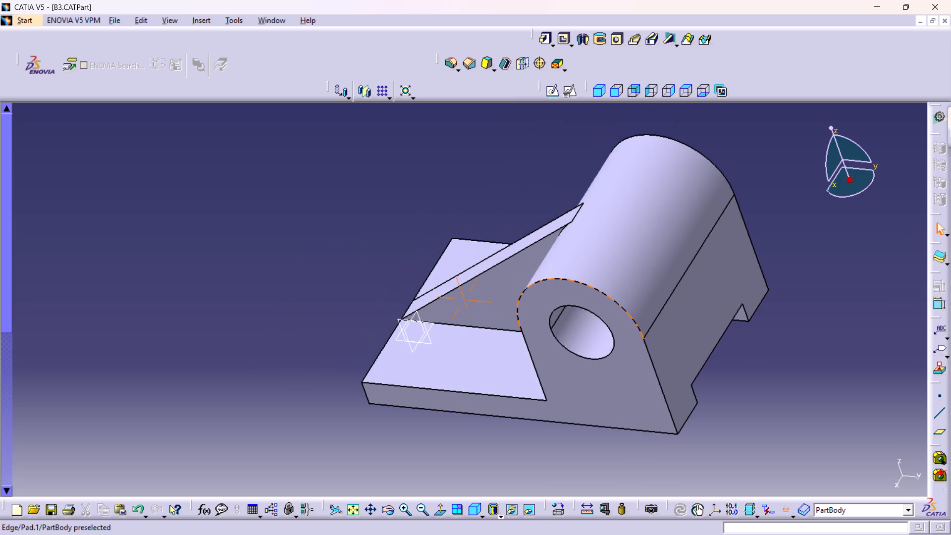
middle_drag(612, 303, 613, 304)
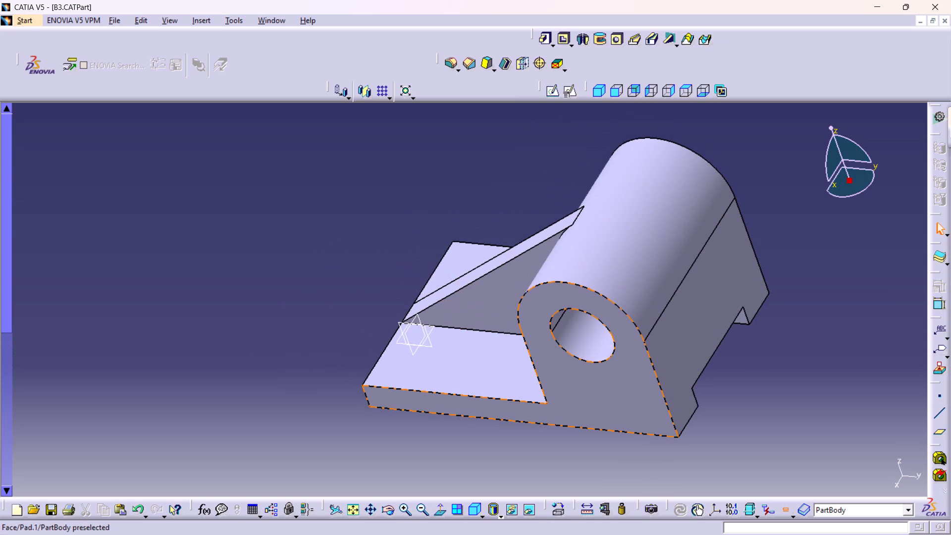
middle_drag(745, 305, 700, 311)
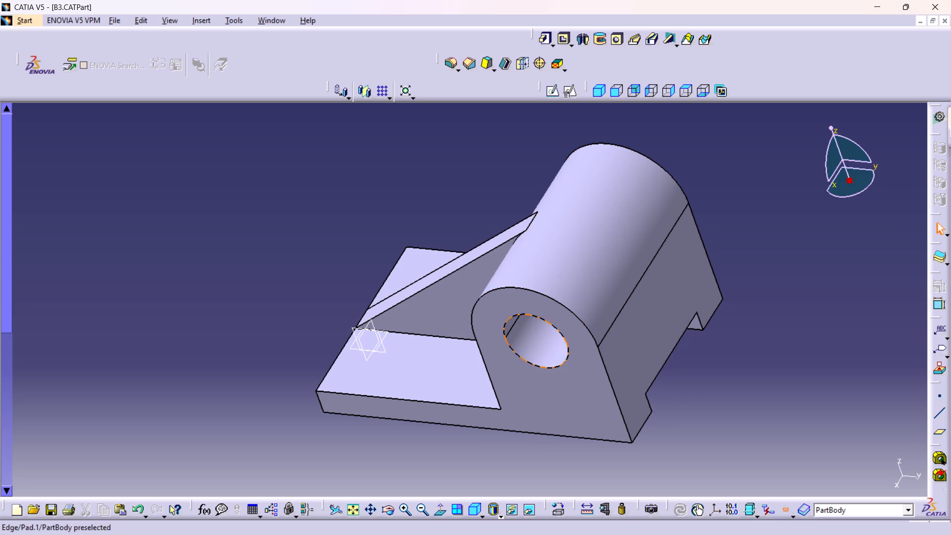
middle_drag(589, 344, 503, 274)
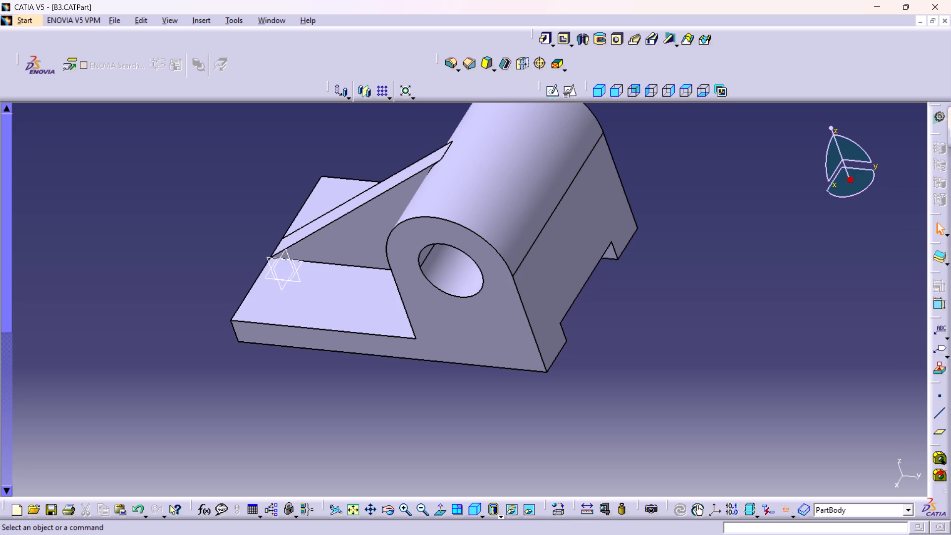
Examine the solid in isometric view and from several other angles, including the rib, bored boss and slotted base.
click(473, 505)
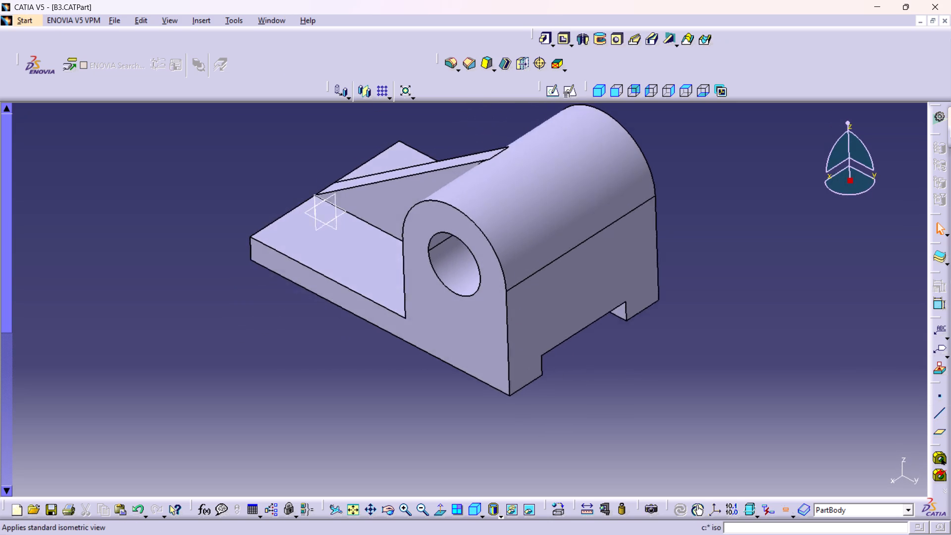
middle_drag(450, 363, 541, 424)
middle_drag(531, 439, 584, 442)
right_drag(543, 443, 584, 442)
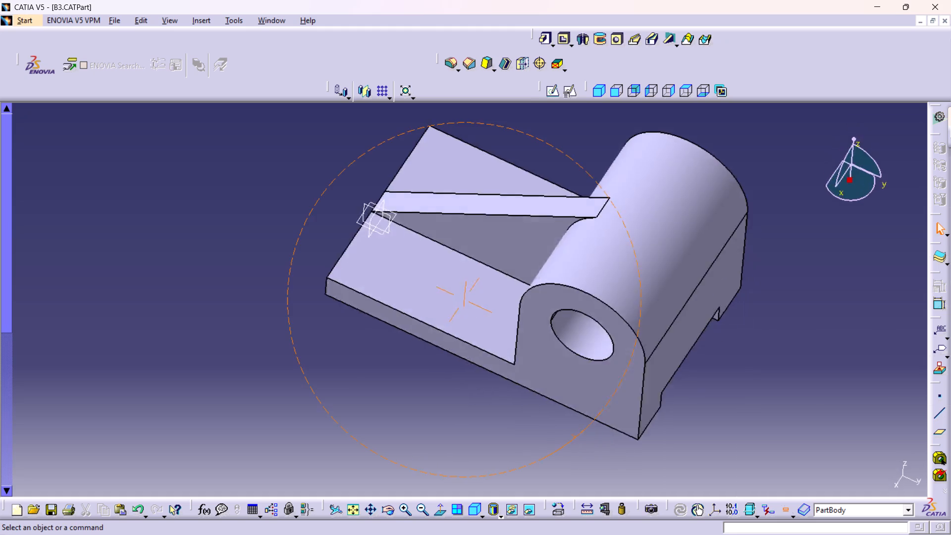
right_drag(584, 442, 692, 358)
middle_drag(584, 442, 702, 258)
right_drag(698, 338, 699, 332)
middle_drag(538, 294, 534, 242)
right_click(538, 294)
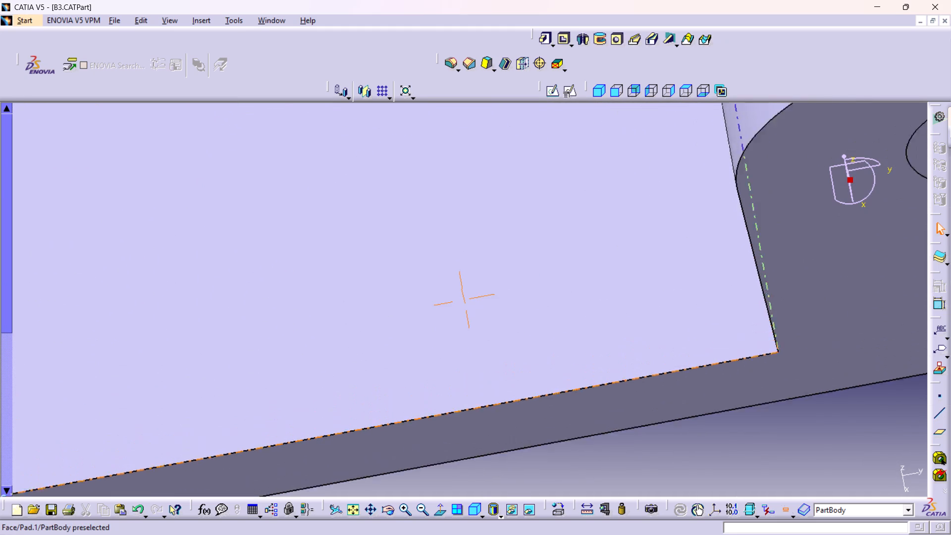
middle_drag(534, 242, 566, 399)
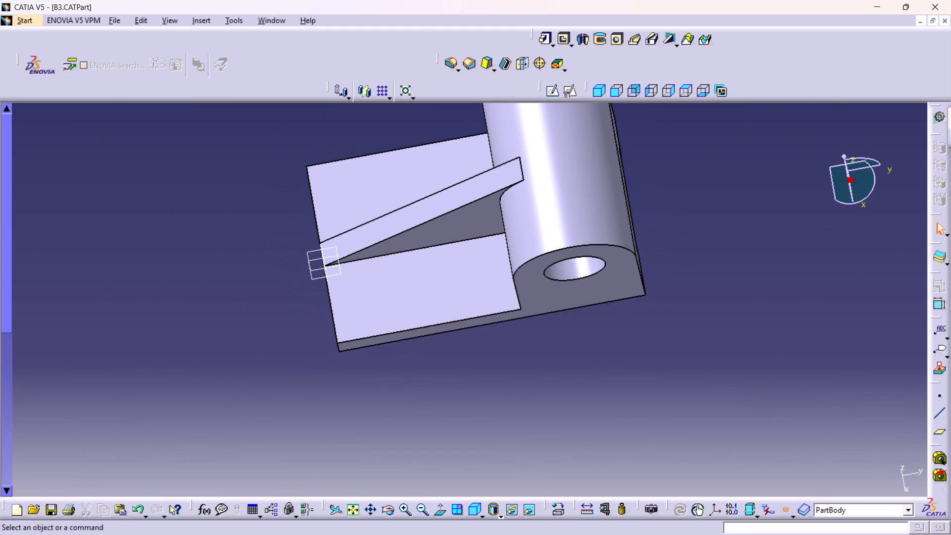
middle_drag(587, 288, 592, 448)
middle_drag(626, 382, 636, 343)
middle_drag(660, 334, 660, 334)
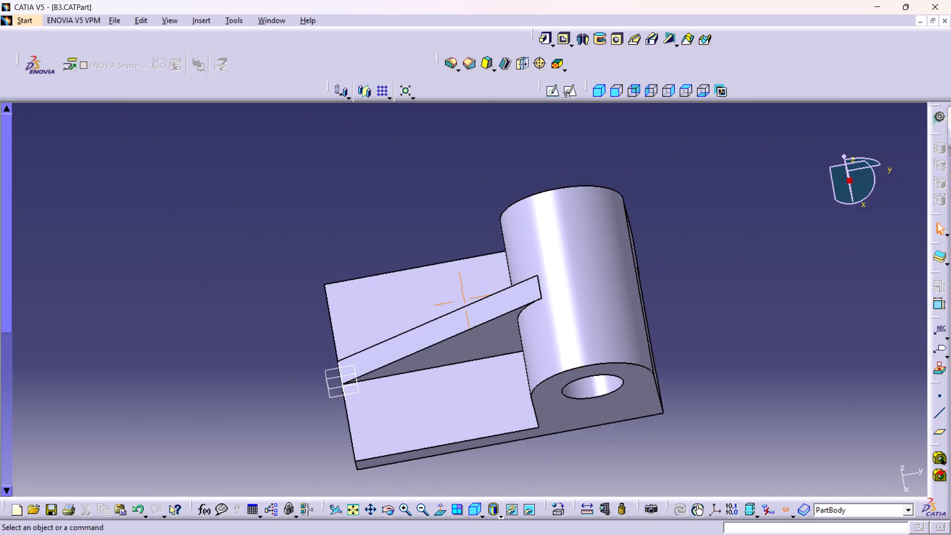
middle_drag(660, 334, 668, 278)
right_drag(660, 334, 668, 278)
middle_drag(477, 269, 468, 229)
right_drag(475, 265, 468, 229)
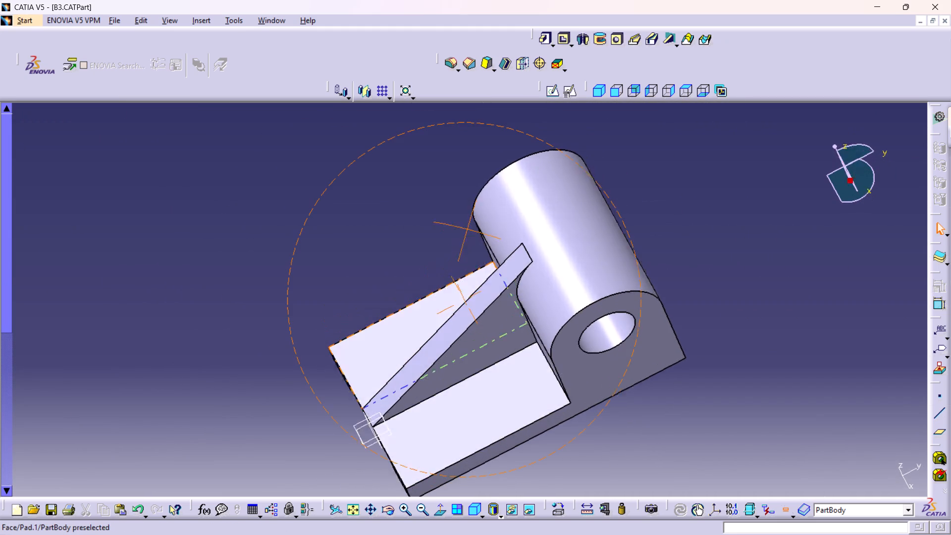
right_drag(468, 229, 468, 172)
middle_drag(468, 229, 468, 172)
middle_drag(417, 332, 416, 289)
right_drag(417, 326, 416, 289)
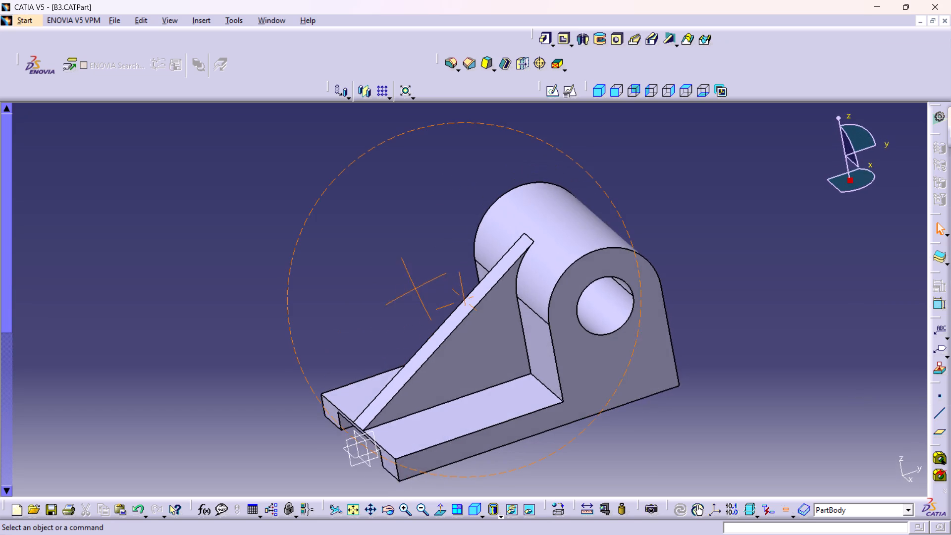
right_drag(416, 289, 416, 270)
middle_drag(416, 289, 416, 270)
middle_drag(375, 349, 436, 372)
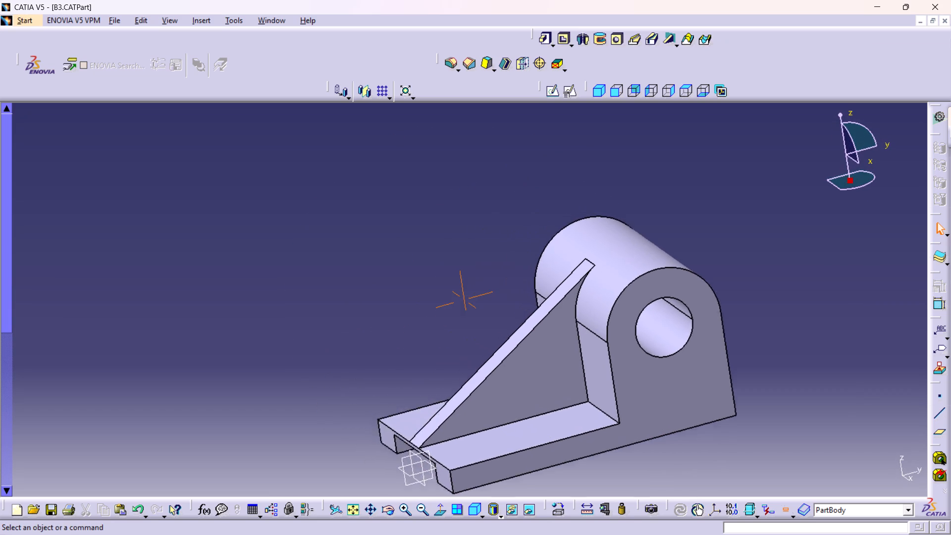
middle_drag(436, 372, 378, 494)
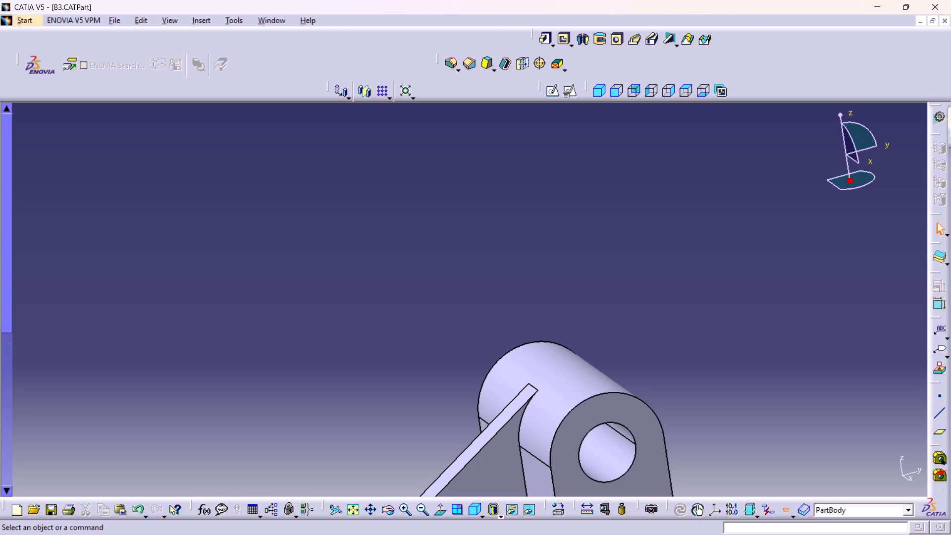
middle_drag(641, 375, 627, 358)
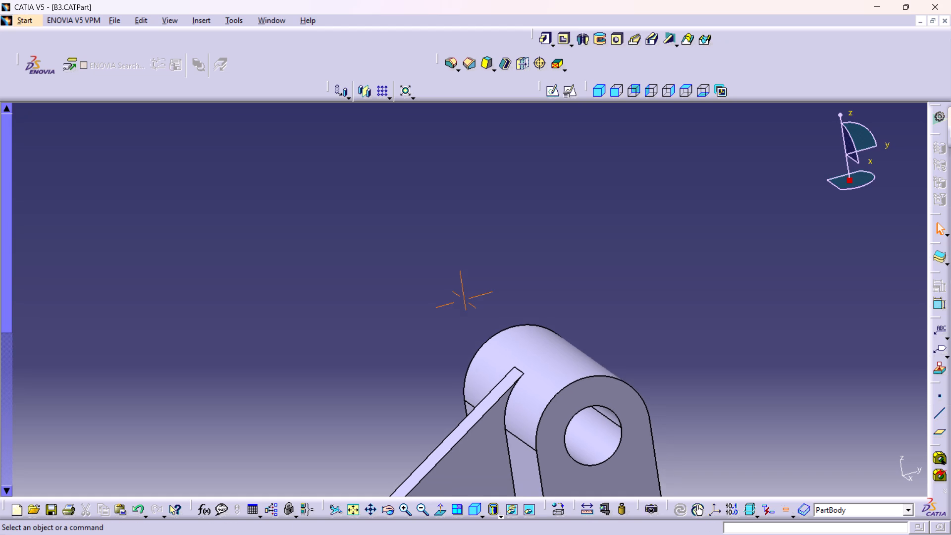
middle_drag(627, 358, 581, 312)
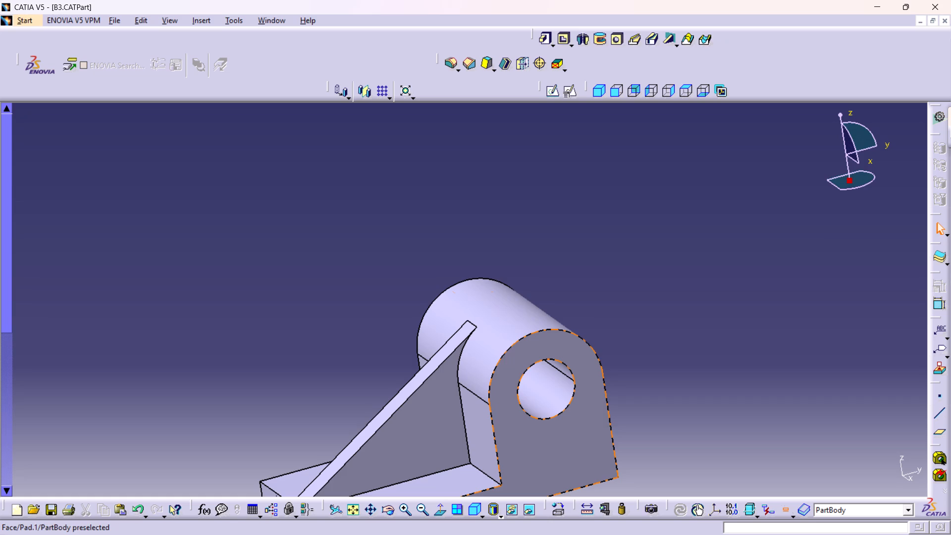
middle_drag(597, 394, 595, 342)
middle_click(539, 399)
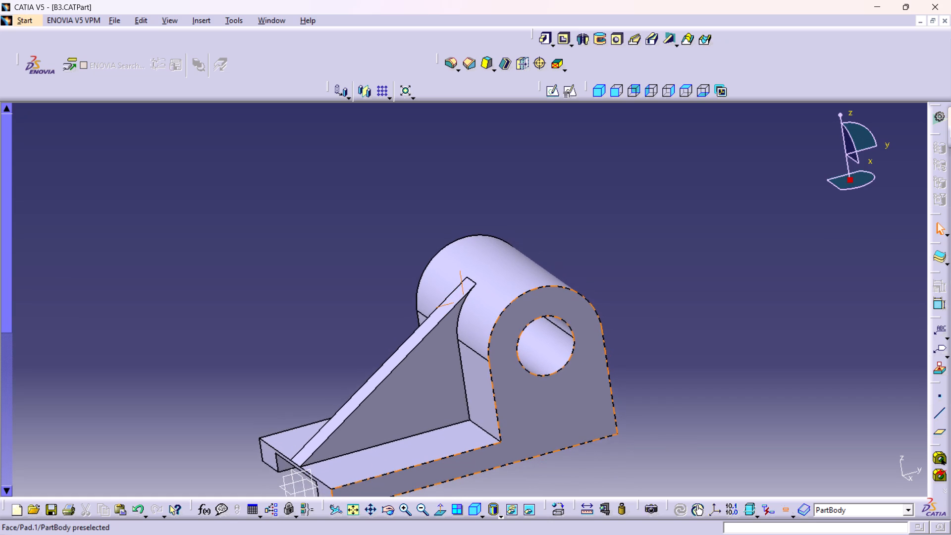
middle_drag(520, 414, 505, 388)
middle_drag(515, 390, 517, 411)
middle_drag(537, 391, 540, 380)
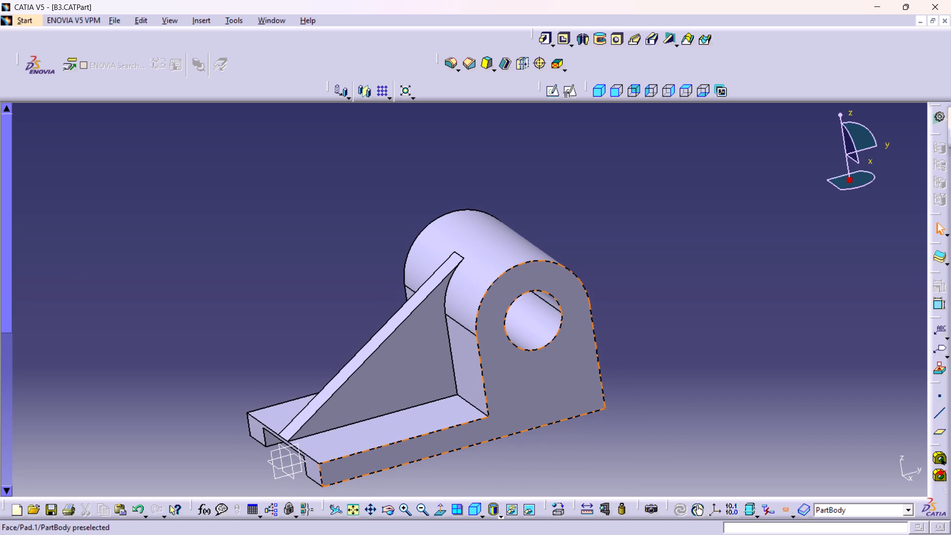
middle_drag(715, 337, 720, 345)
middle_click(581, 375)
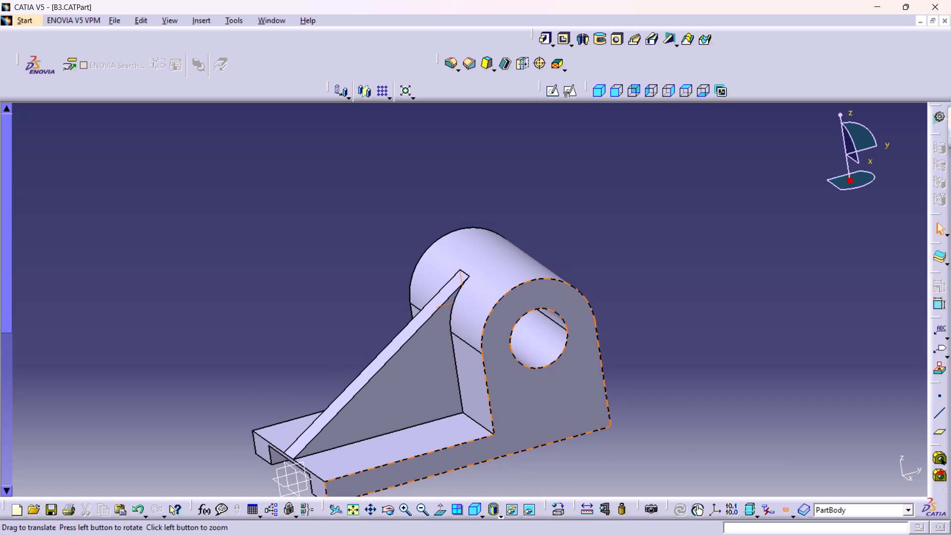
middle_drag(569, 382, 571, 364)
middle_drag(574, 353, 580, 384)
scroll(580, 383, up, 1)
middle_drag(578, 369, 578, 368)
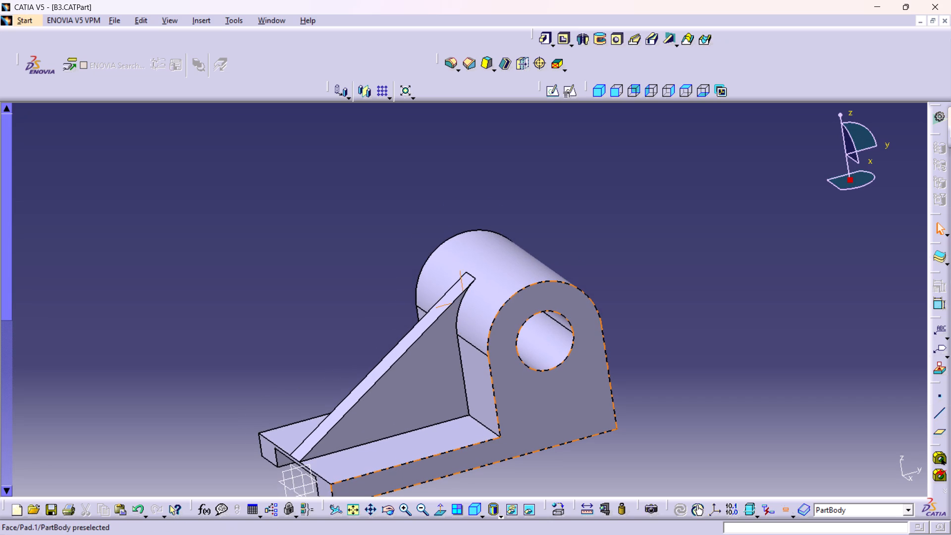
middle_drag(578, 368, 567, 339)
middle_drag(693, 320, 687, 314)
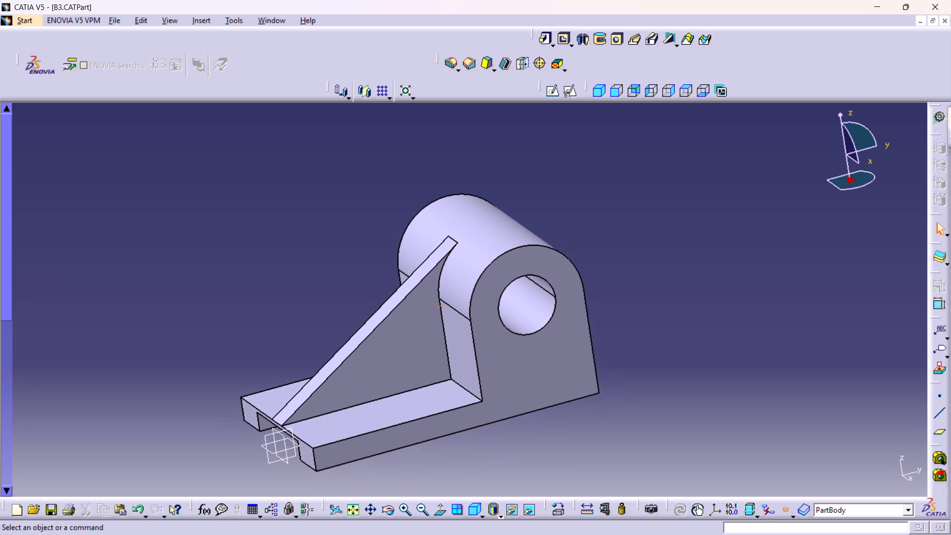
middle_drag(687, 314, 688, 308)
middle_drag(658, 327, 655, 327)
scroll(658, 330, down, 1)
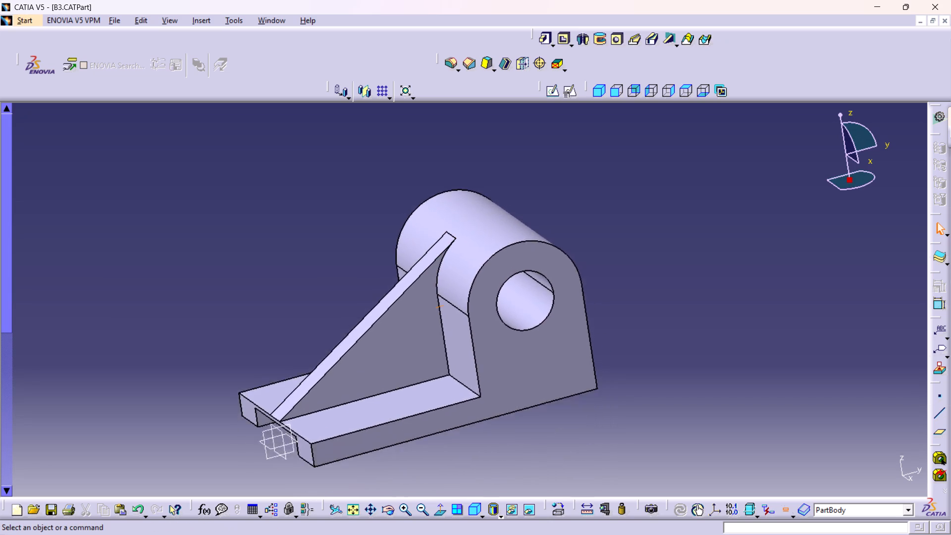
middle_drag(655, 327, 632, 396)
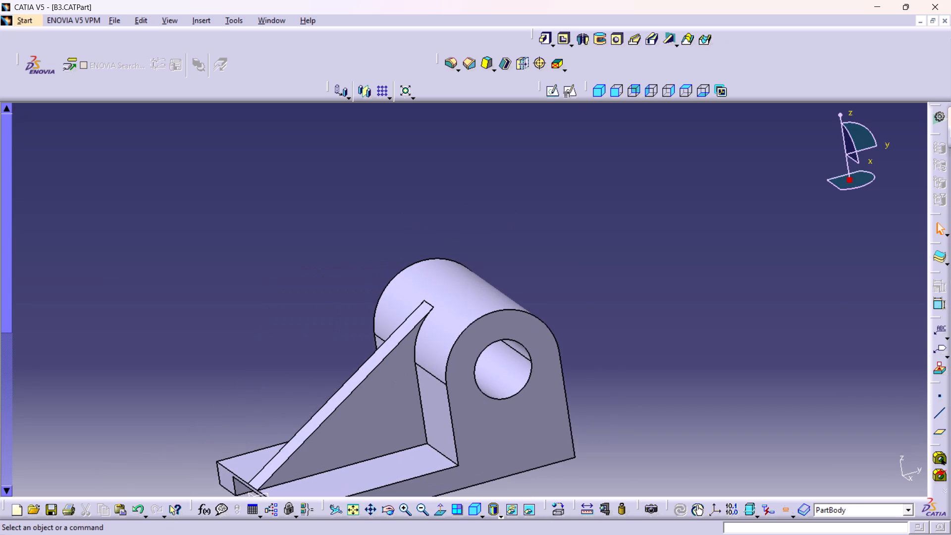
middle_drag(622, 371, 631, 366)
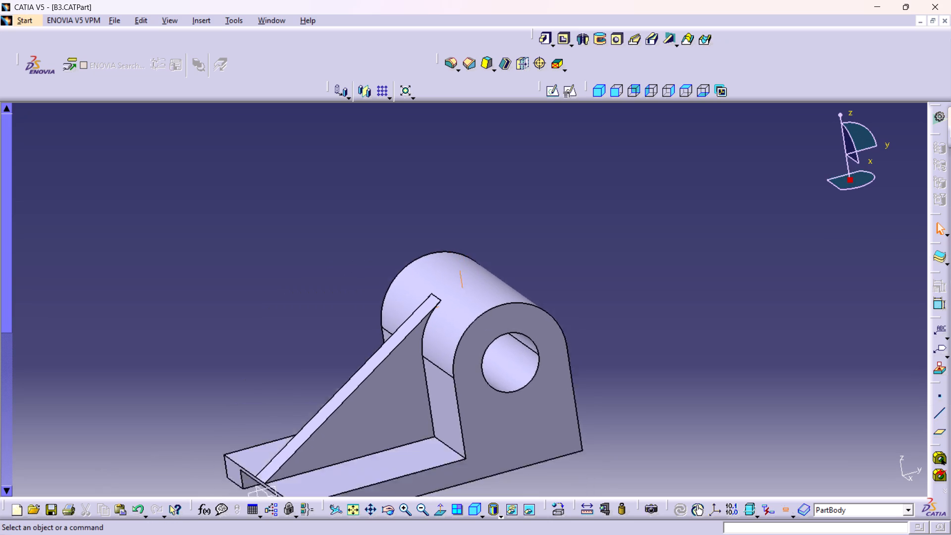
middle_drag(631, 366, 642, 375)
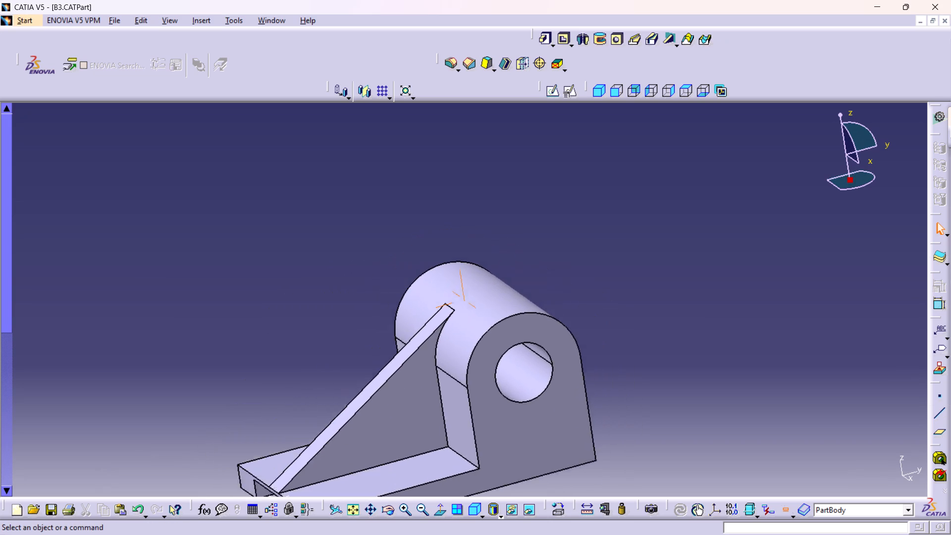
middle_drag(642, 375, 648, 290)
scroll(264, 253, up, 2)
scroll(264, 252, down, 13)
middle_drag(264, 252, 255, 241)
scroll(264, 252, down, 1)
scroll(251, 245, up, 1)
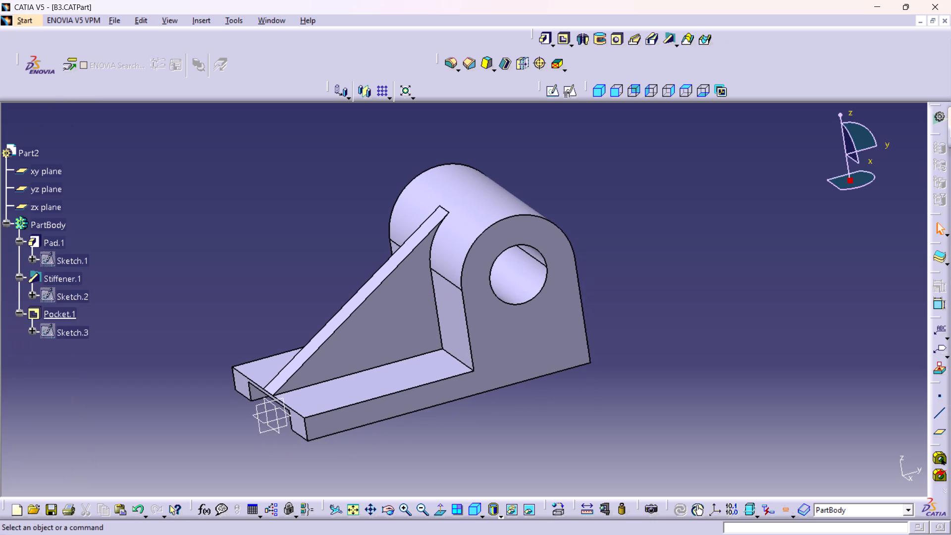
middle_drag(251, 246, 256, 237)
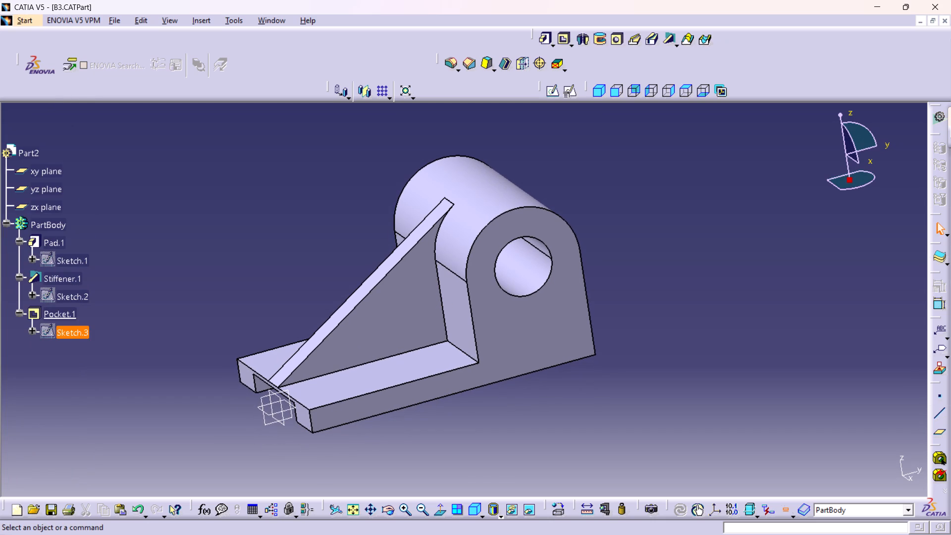
Open the pocket's slot sketch and the pad's profile sketch to review their dimensions.
double_click(76, 329)
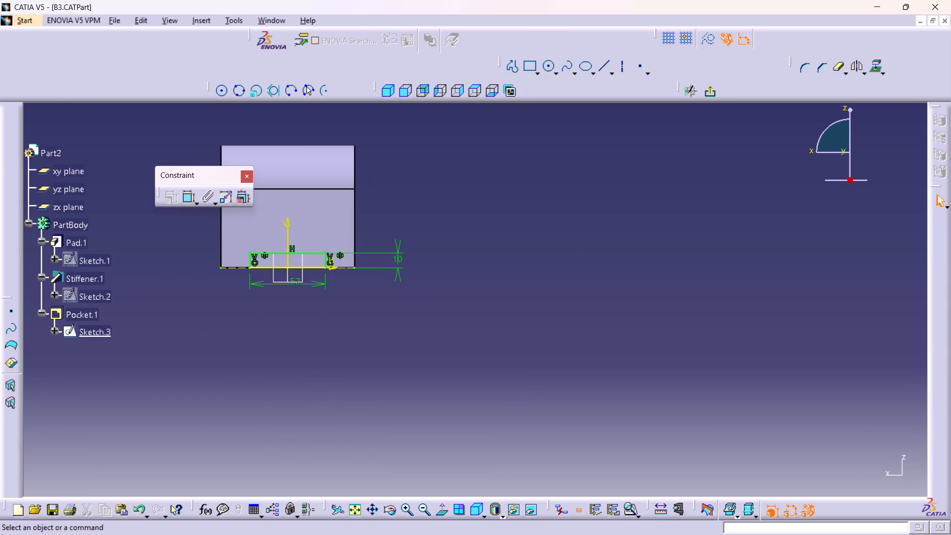
double_click(82, 261)
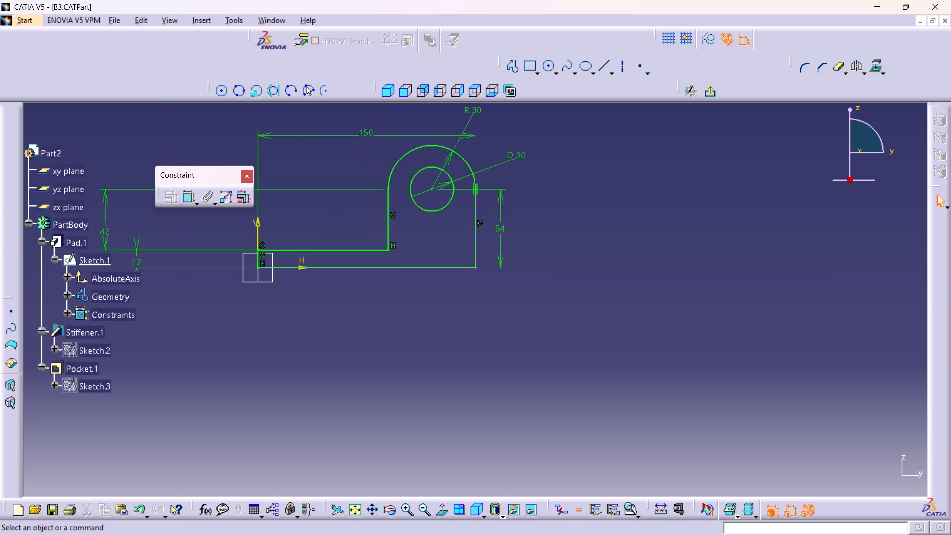
Open the pad's definition and review its limits and profile against the solid in isometric view.
click(80, 246)
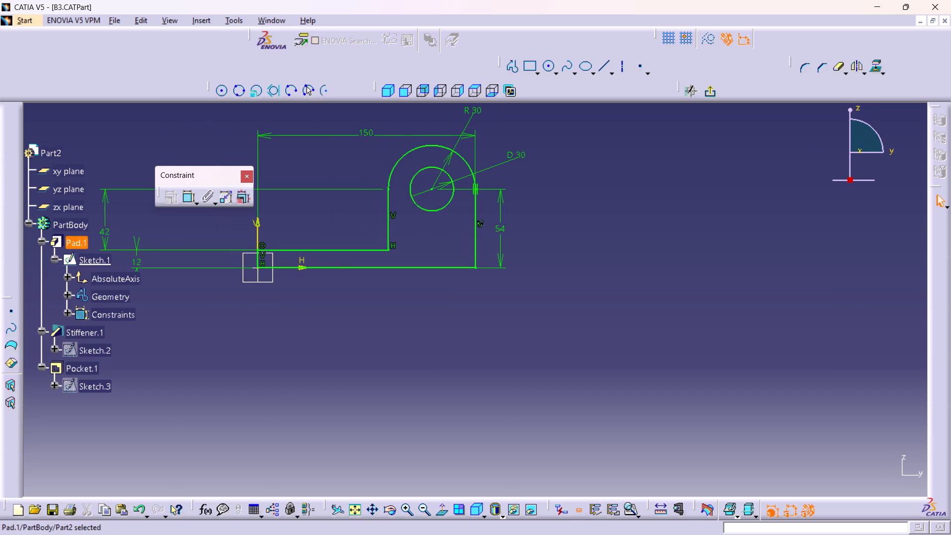
double_click(80, 246)
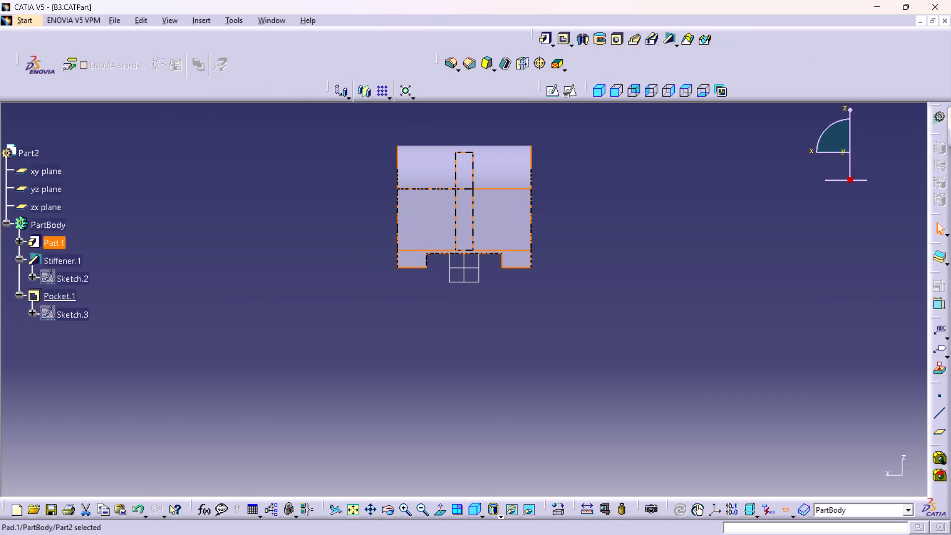
click(51, 246)
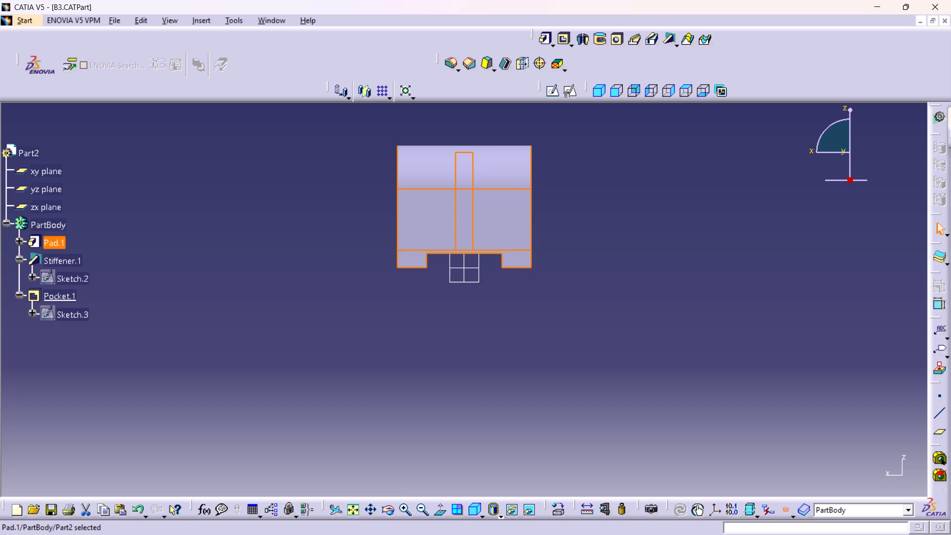
click(470, 510)
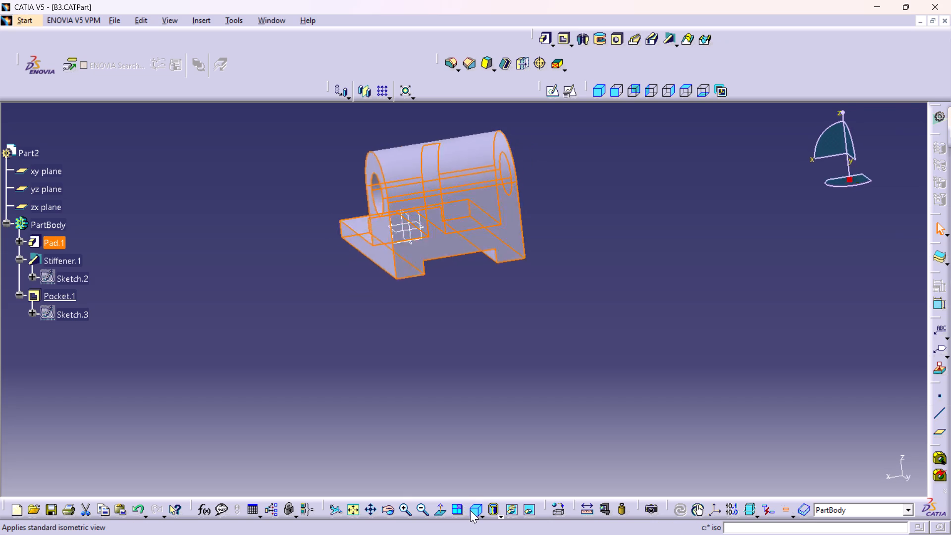
middle_drag(444, 384, 449, 434)
scroll(449, 434, up, 1)
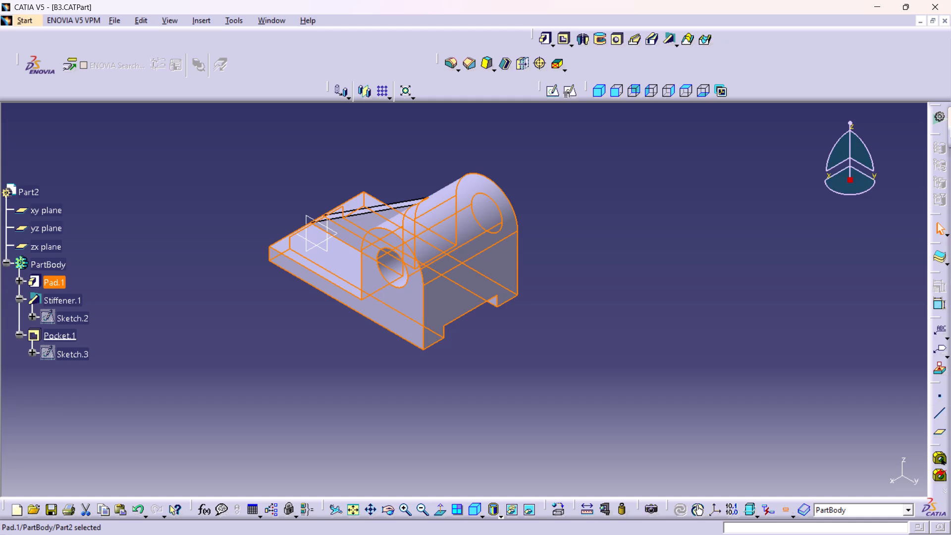
click(59, 282)
double_click(59, 282)
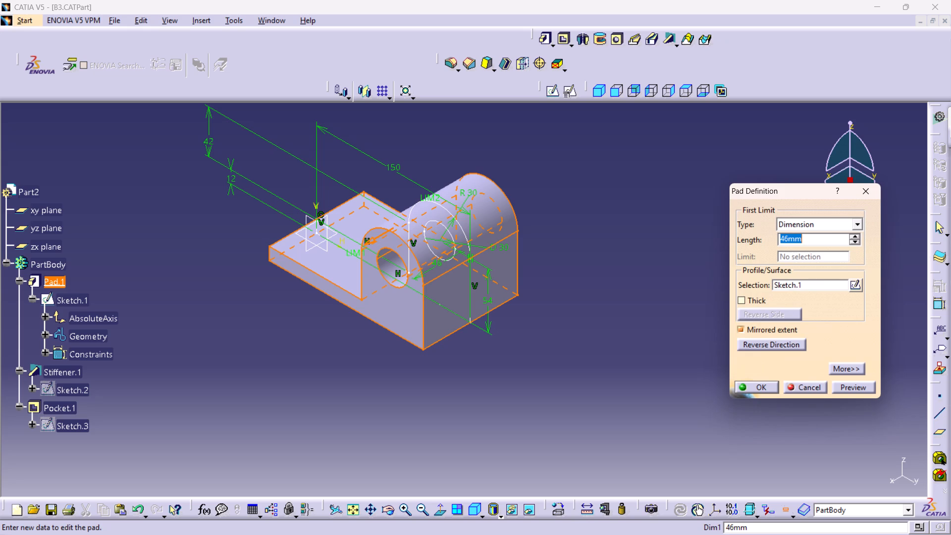
middle_drag(333, 369, 322, 389)
middle_drag(328, 376, 334, 389)
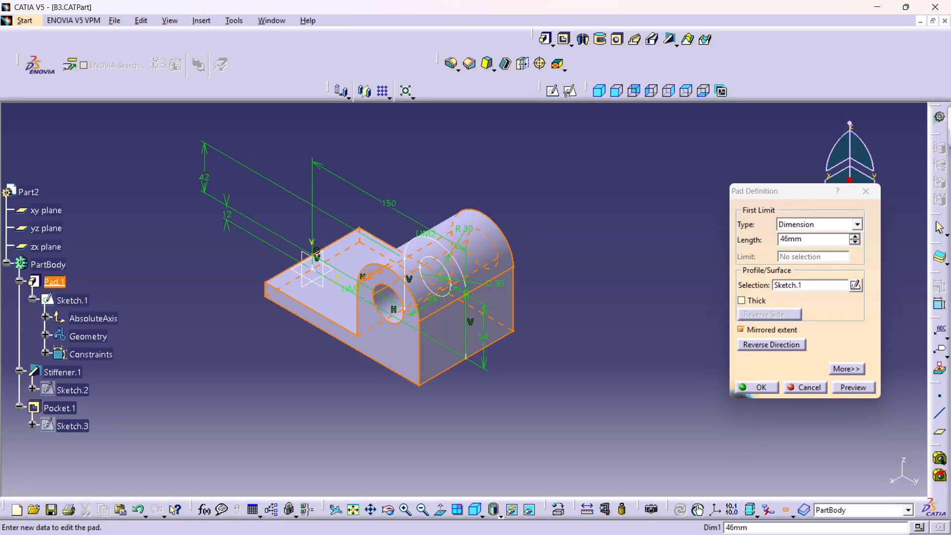
middle_drag(570, 358, 593, 345)
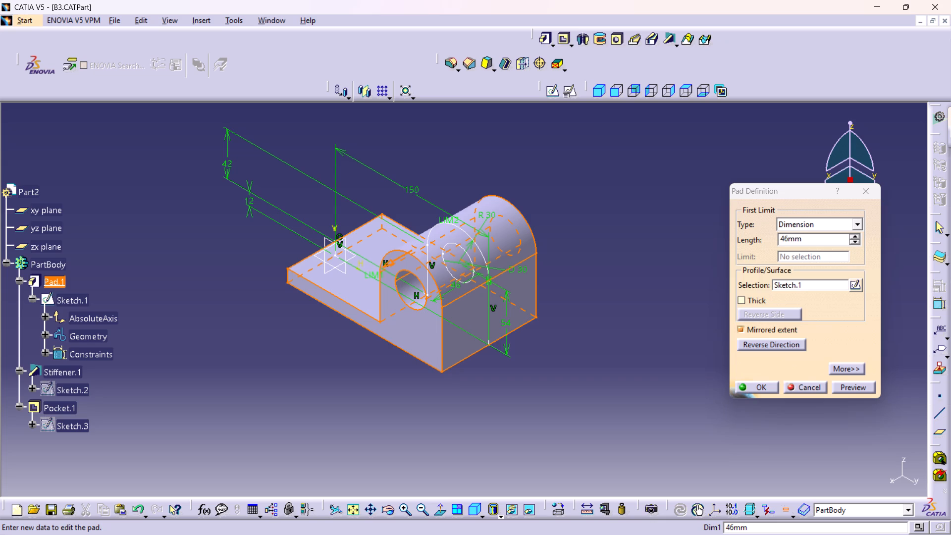
double_click(74, 301)
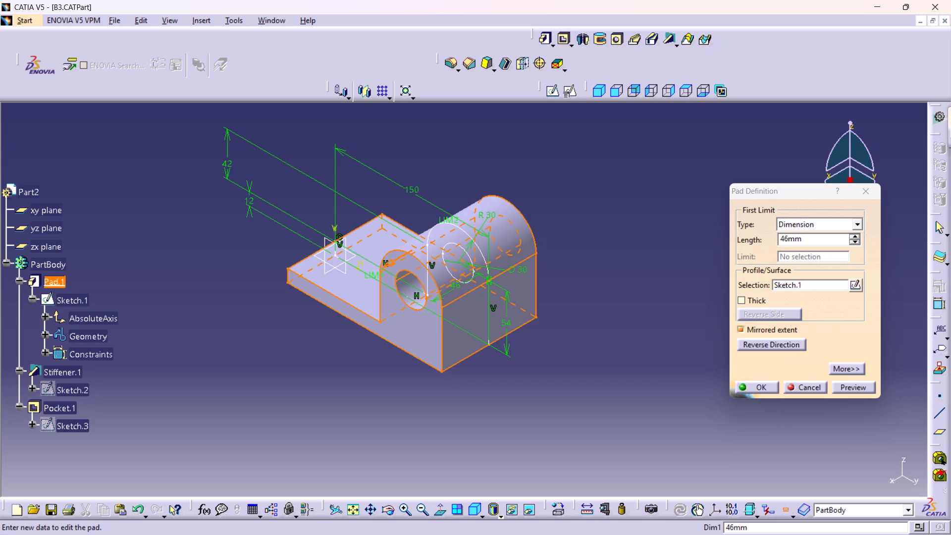
double_click(76, 297)
click(873, 194)
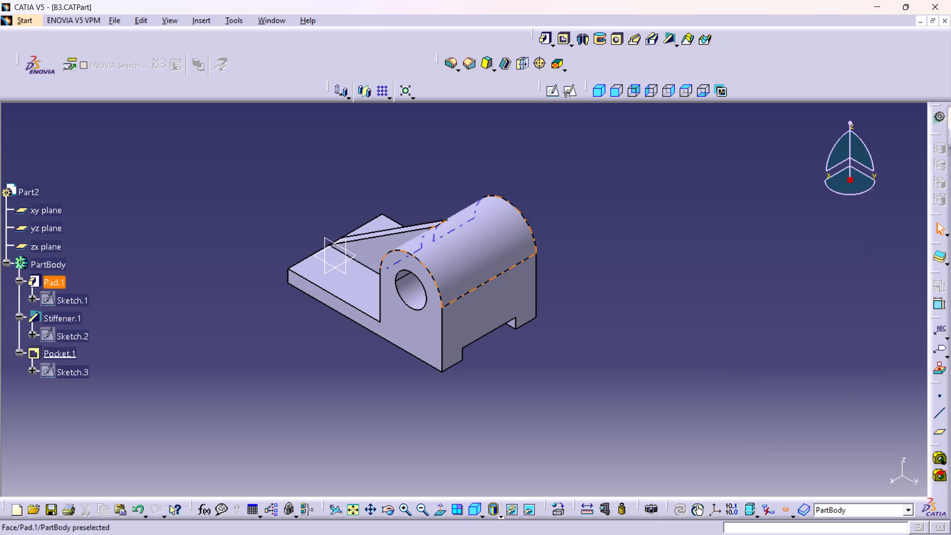
In the pad's profile sketch, draw a three-line strip below the base line from the origin, 150 mm long and about 13.6 mm deep.
double_click(70, 298)
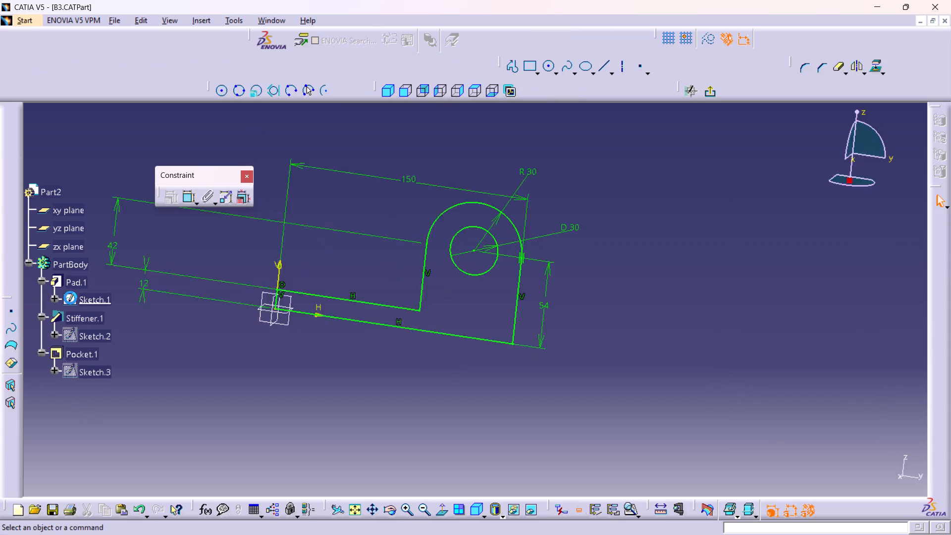
middle_drag(364, 425, 432, 425)
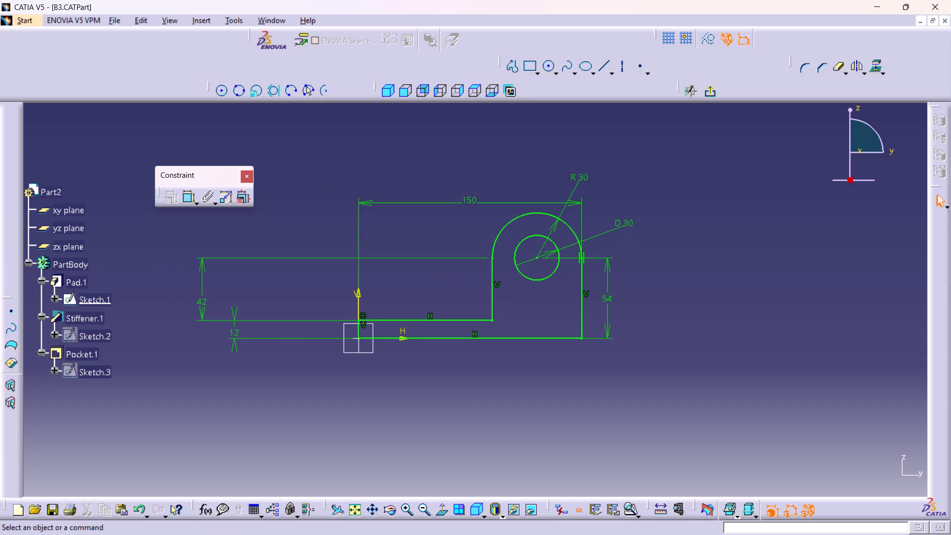
click(512, 69)
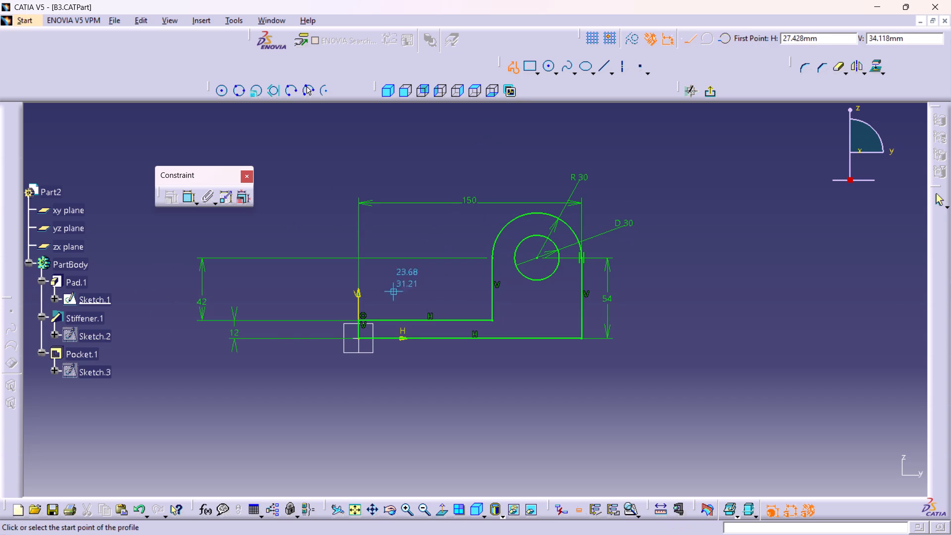
click(361, 336)
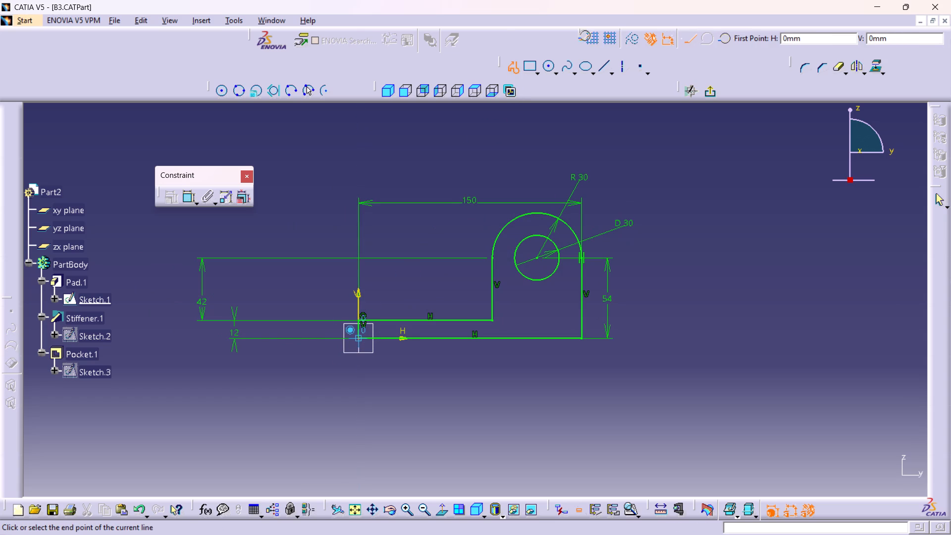
click(361, 358)
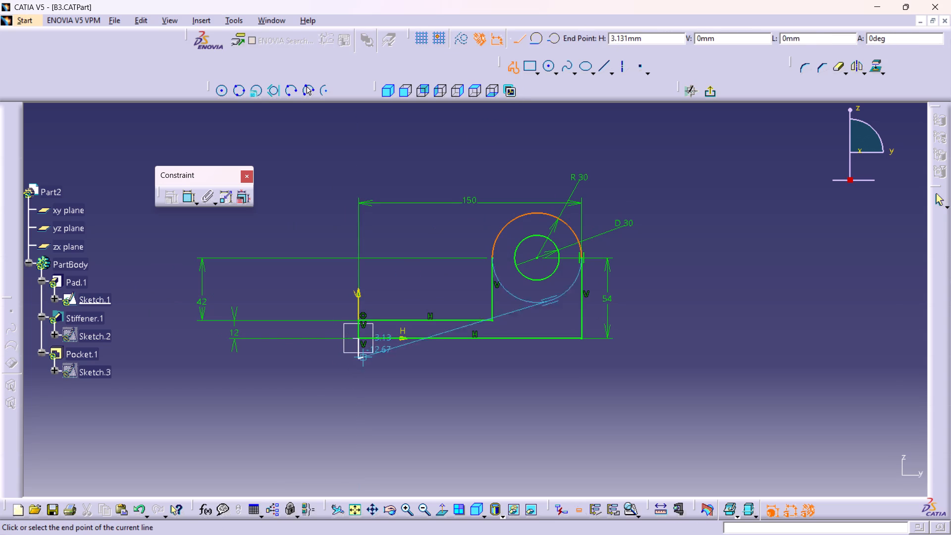
click(582, 357)
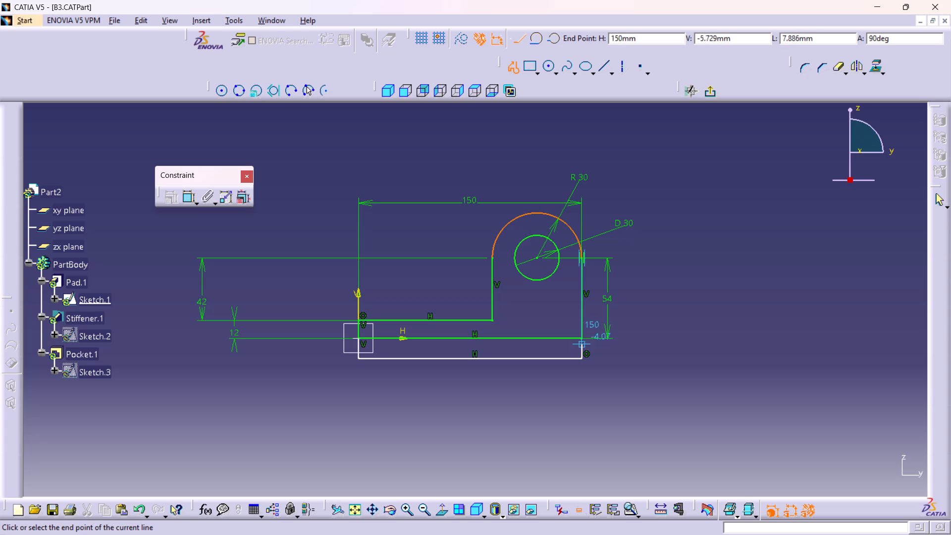
click(582, 338)
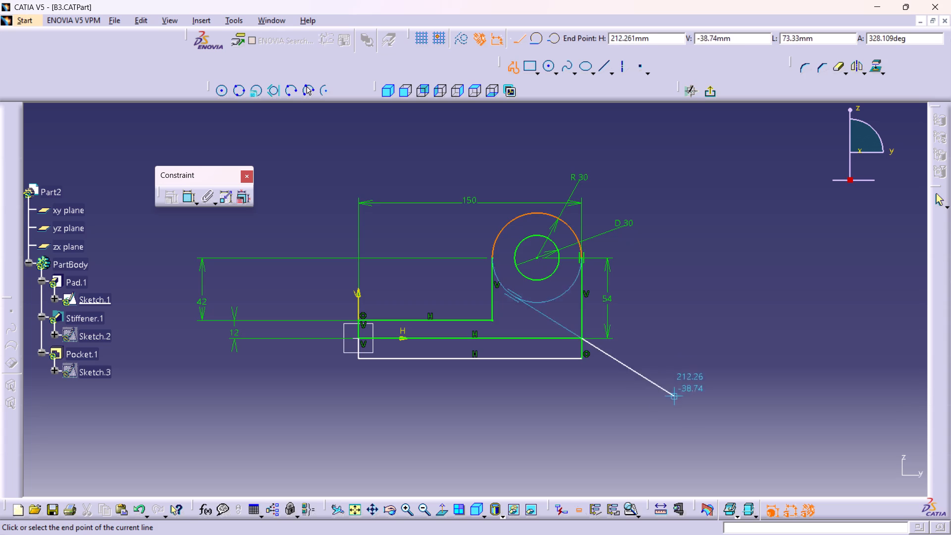
click(938, 201)
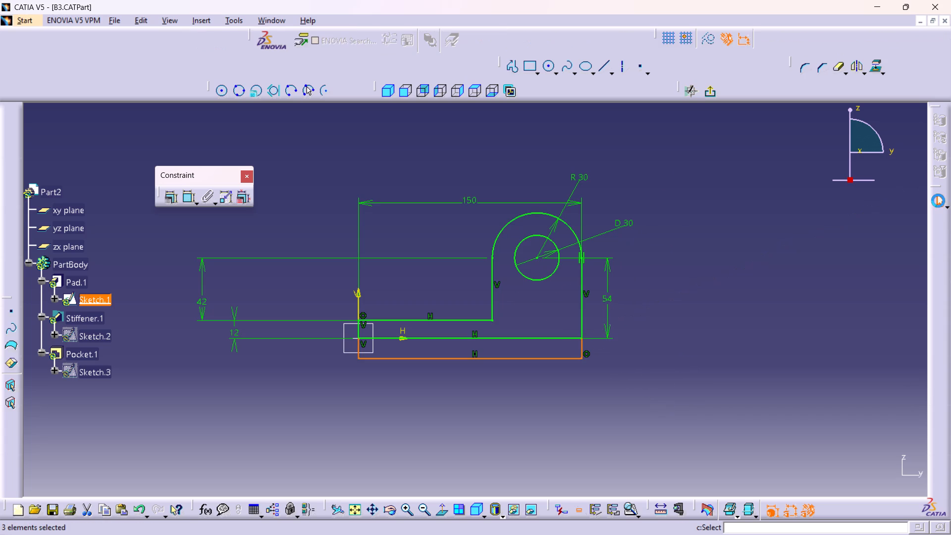
click(720, 340)
middle_drag(709, 316, 746, 323)
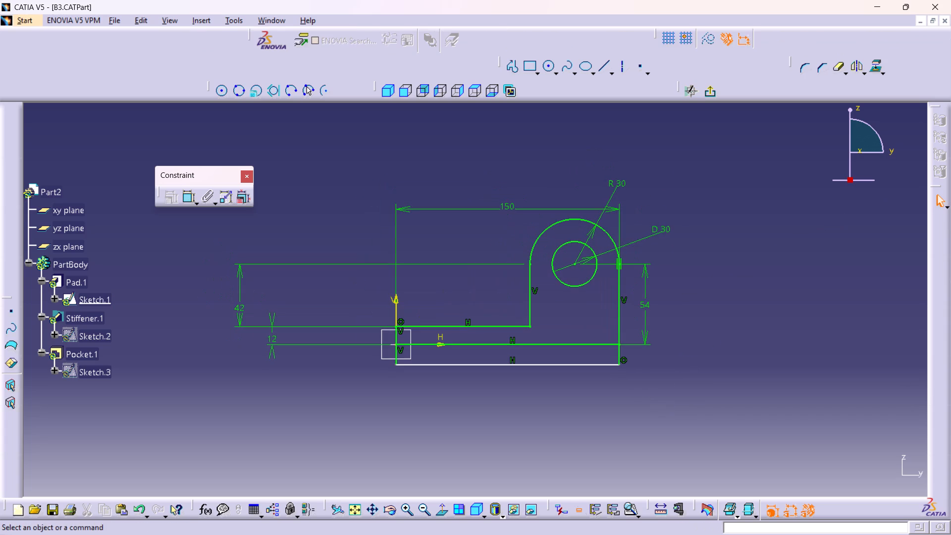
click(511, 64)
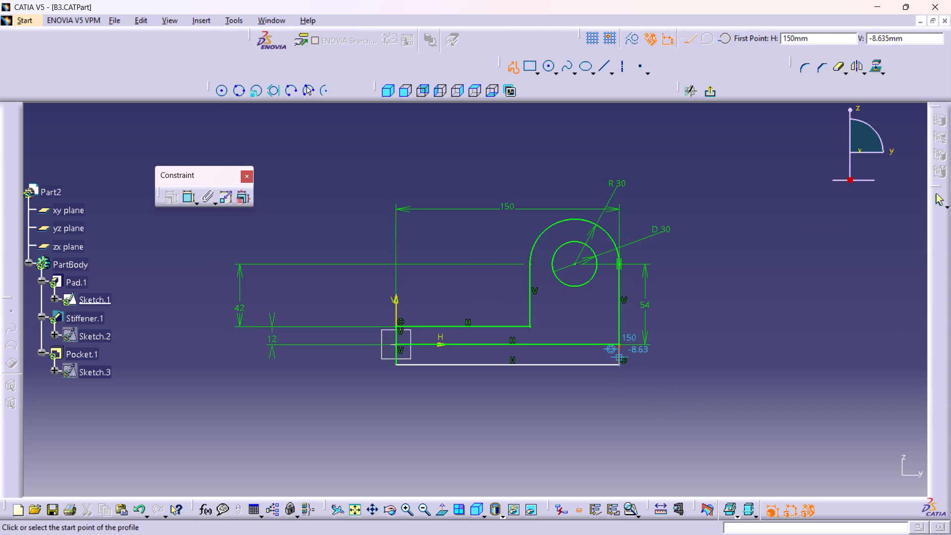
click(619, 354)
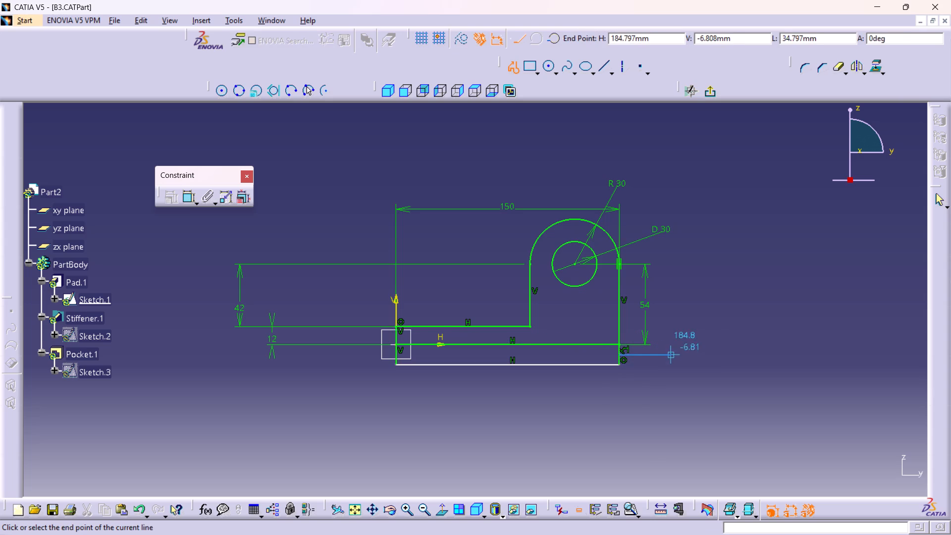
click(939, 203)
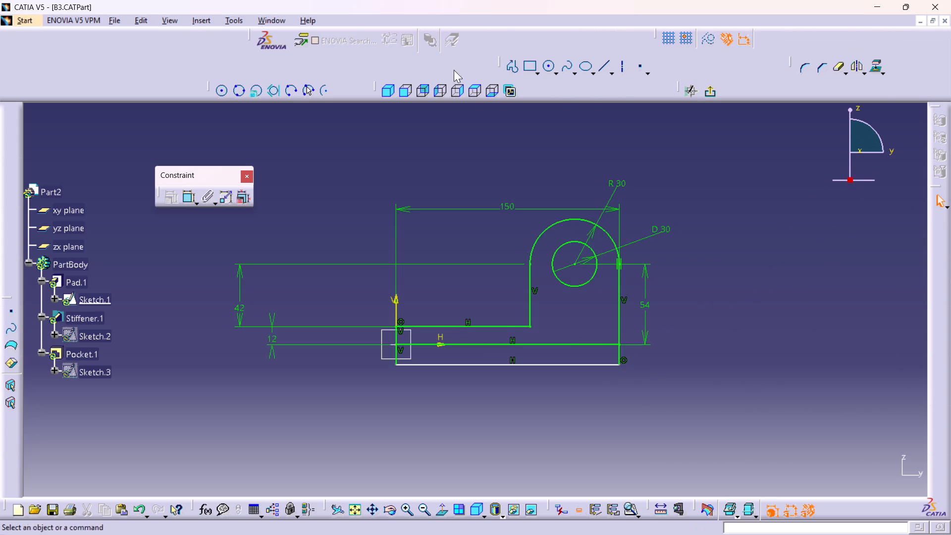
Dimension the height of the new strip below the base and set it to 12 mm.
double_click(187, 193)
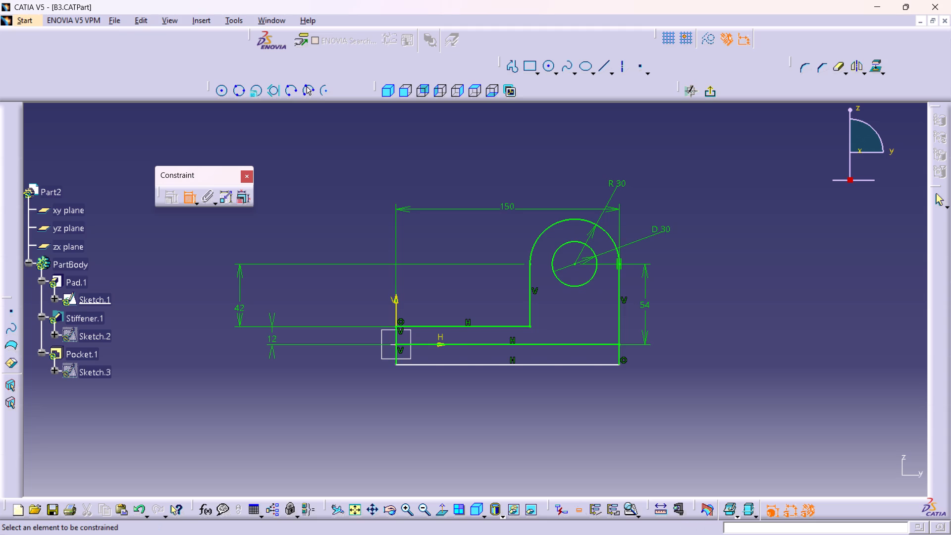
click(618, 355)
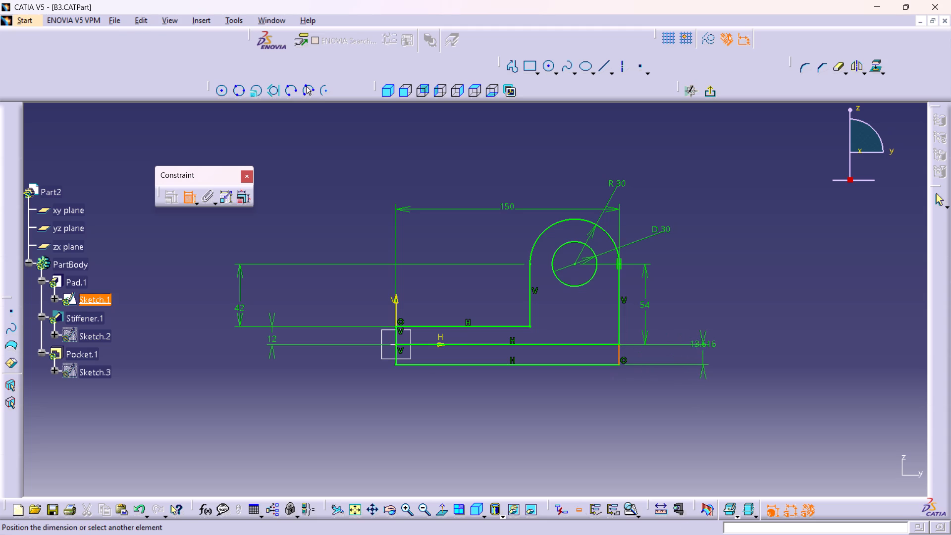
click(703, 347)
double_click(708, 342)
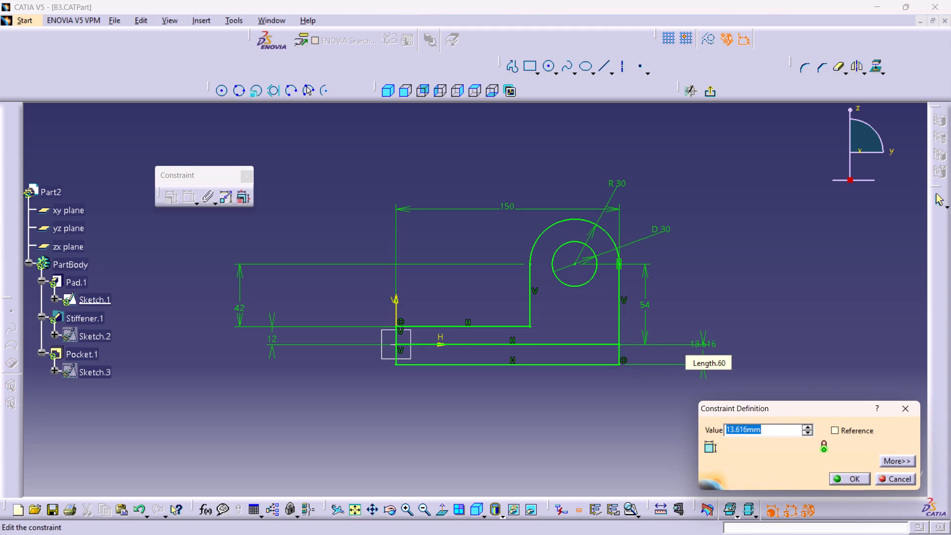
text(12)
key(Return)
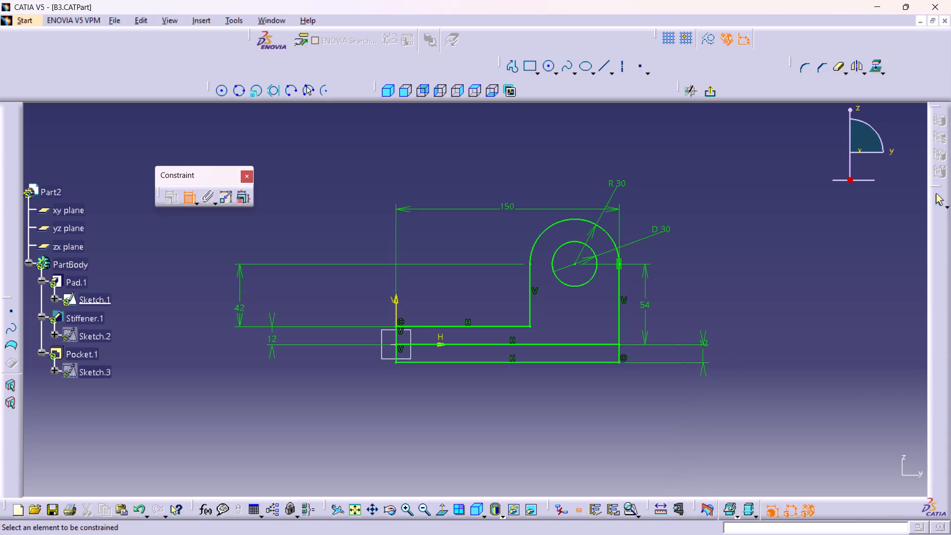
click(597, 419)
middle_drag(616, 395, 612, 421)
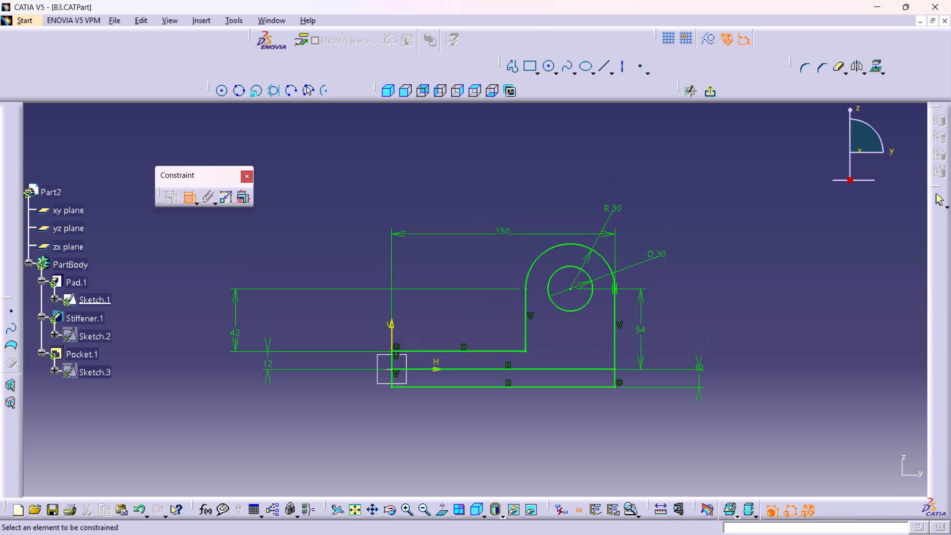
middle_drag(608, 407, 633, 390)
middle_drag(613, 399, 613, 413)
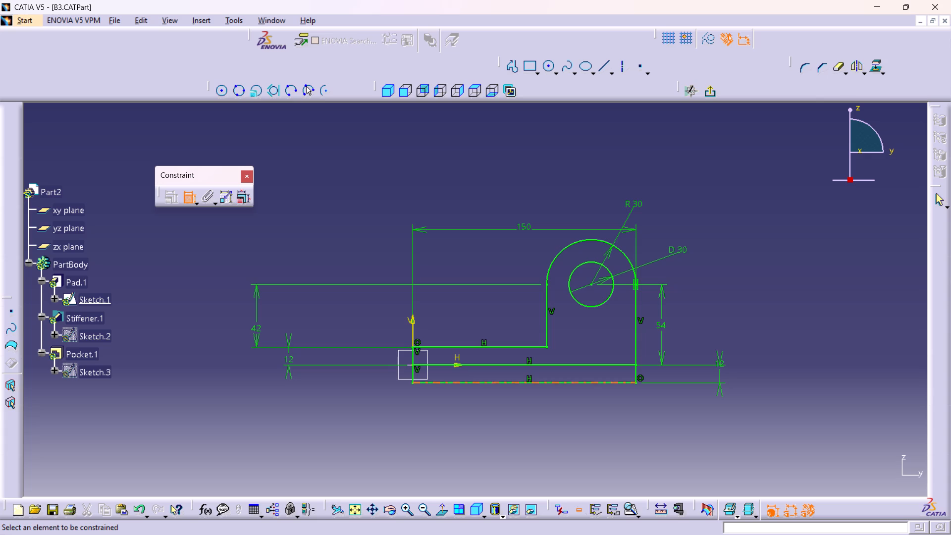
Exit the pad's profile sketch to update the solid with the added strip.
click(711, 88)
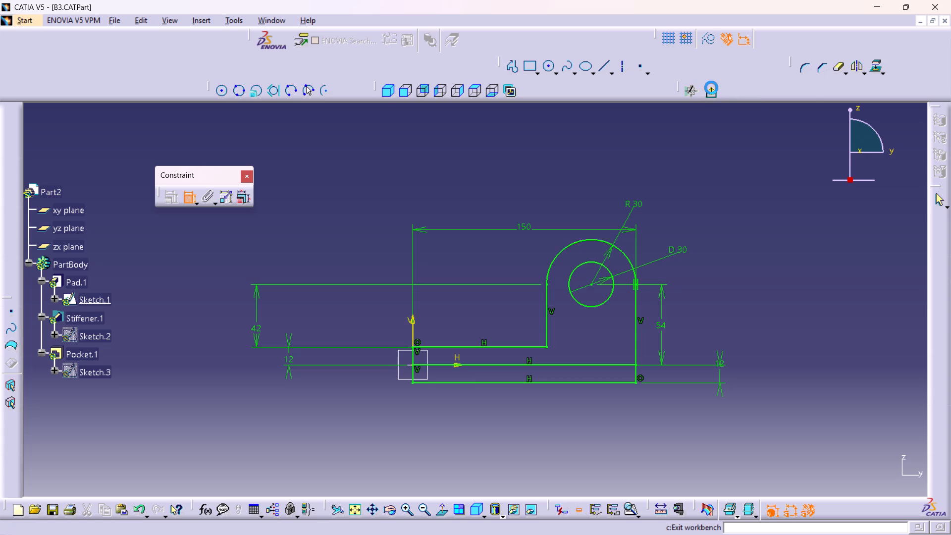
middle_drag(642, 257, 646, 244)
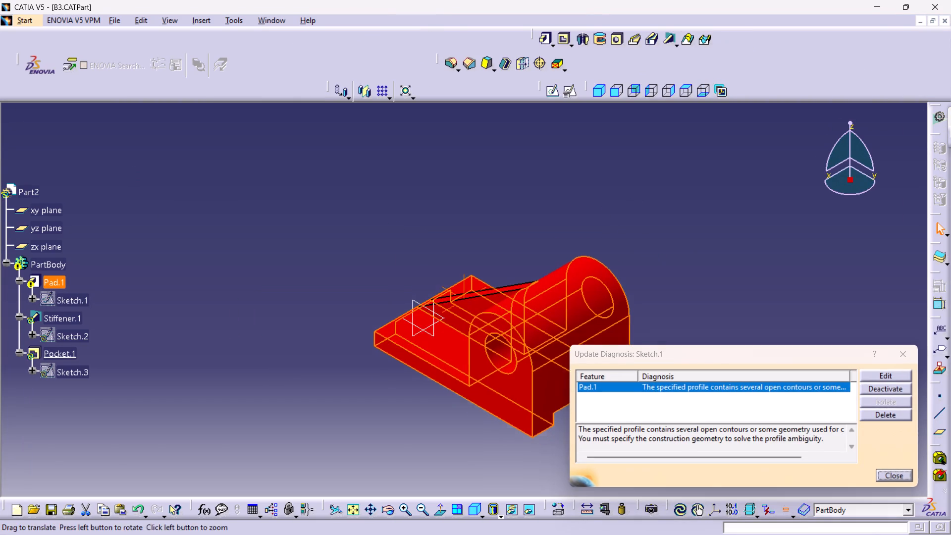
middle_drag(646, 244, 659, 180)
middle_drag(709, 249, 700, 230)
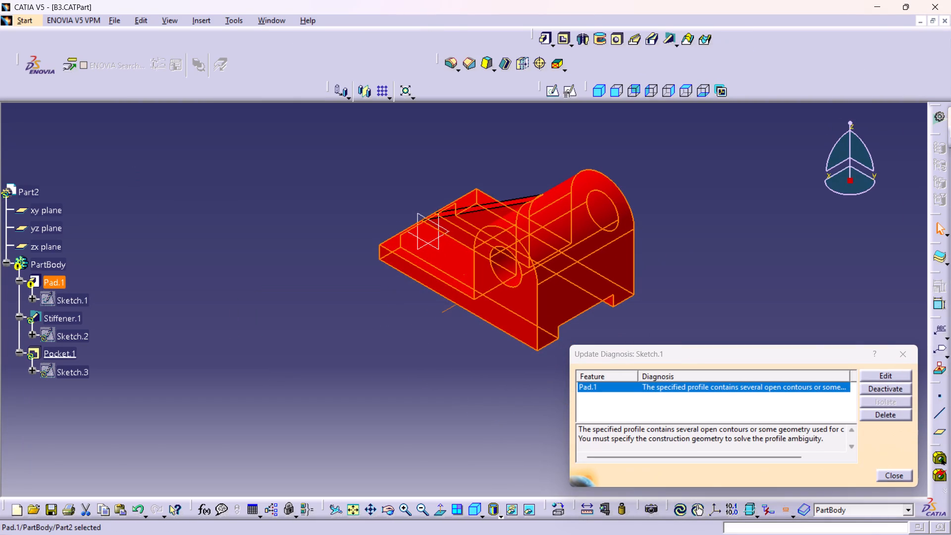
middle_drag(700, 230, 680, 235)
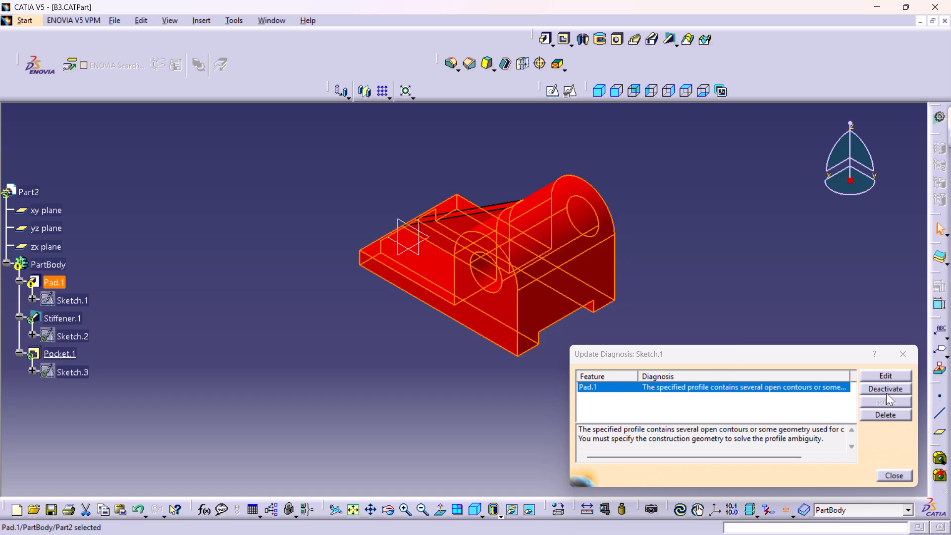
Review the pad's definition from the update diagnosis and close it without changes.
click(889, 376)
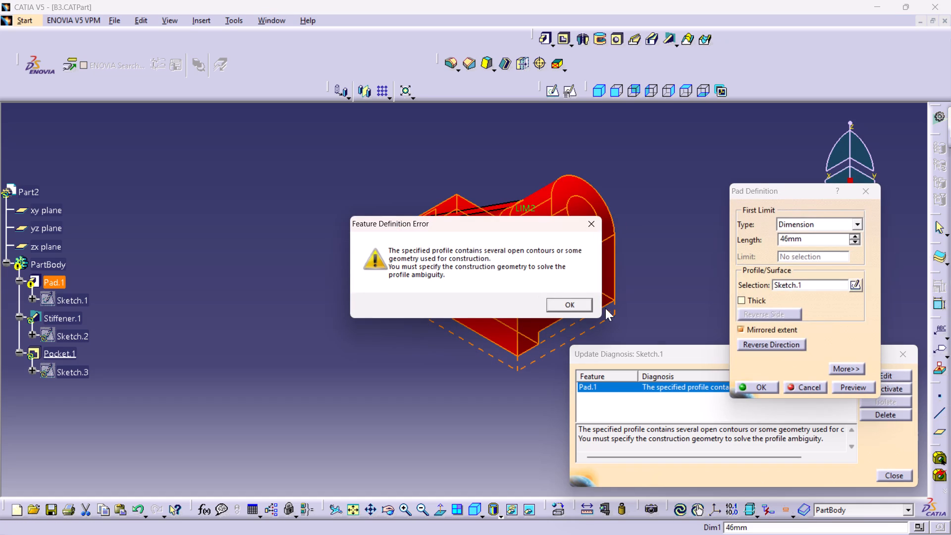
click(588, 305)
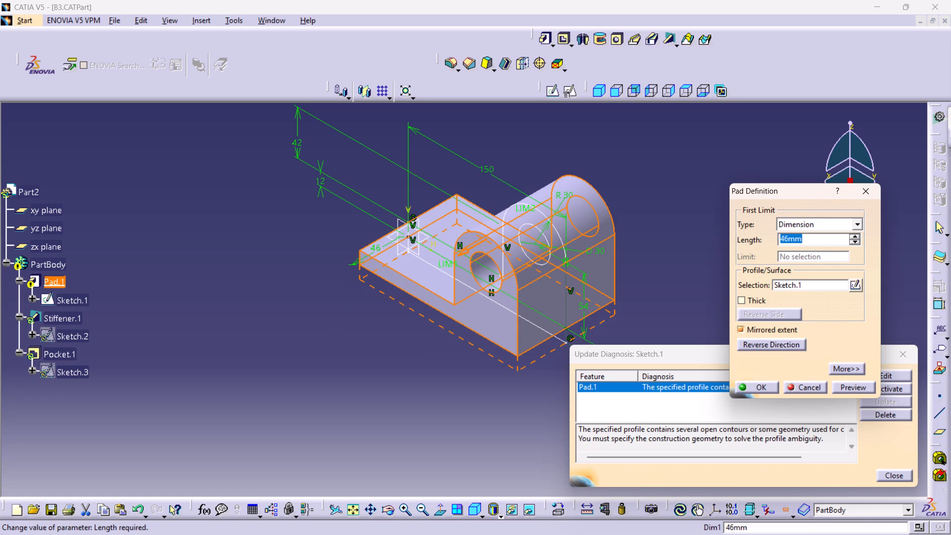
click(870, 188)
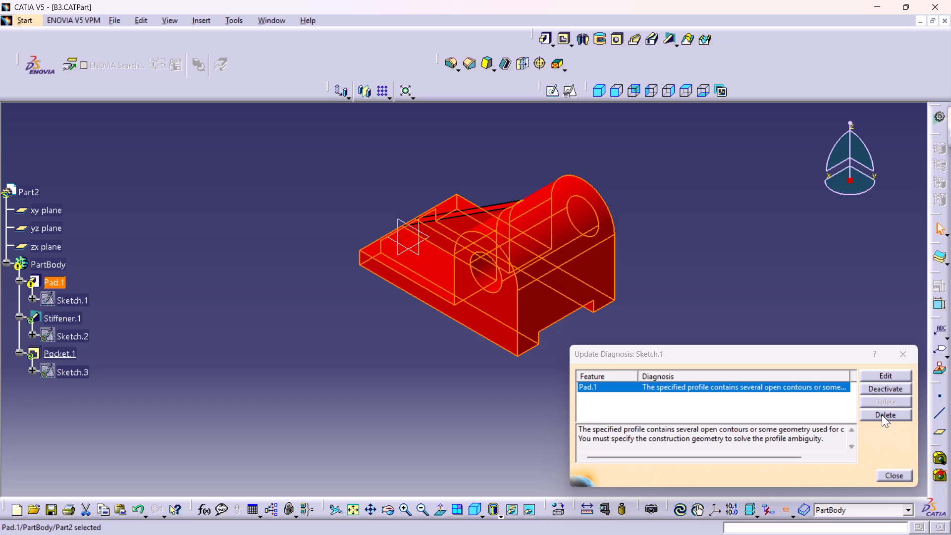
Close the update diagnosis and undo the strip added below the base in the pad's profile.
click(908, 355)
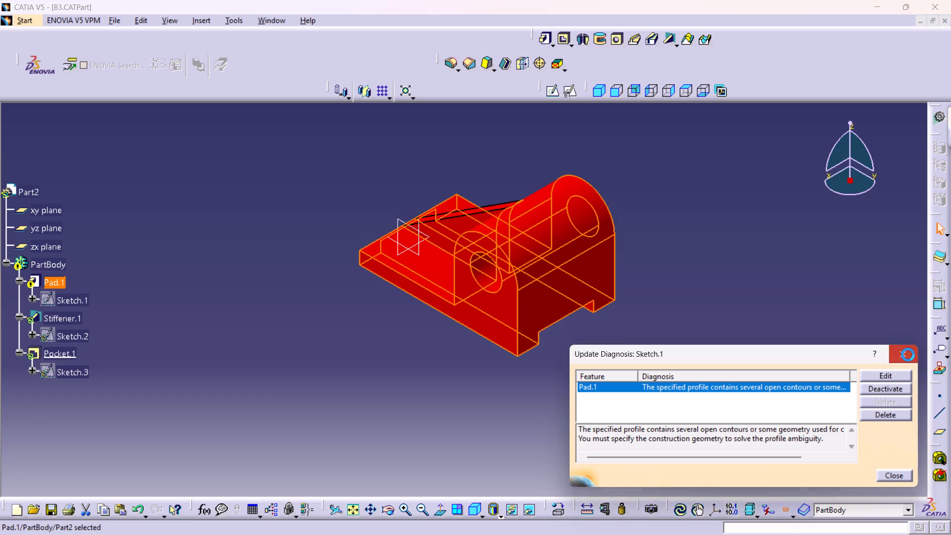
click(685, 352)
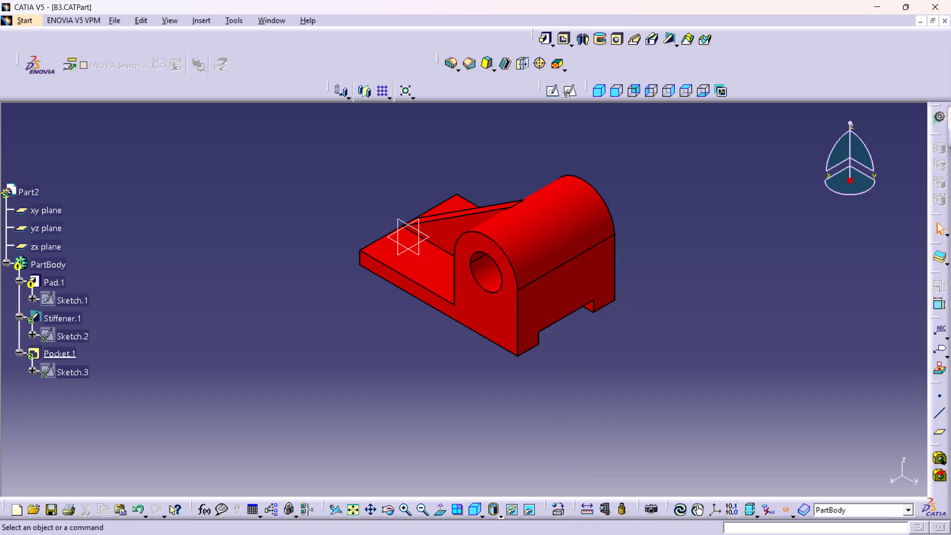
key(ctrl+z)
key(ctrl+z)
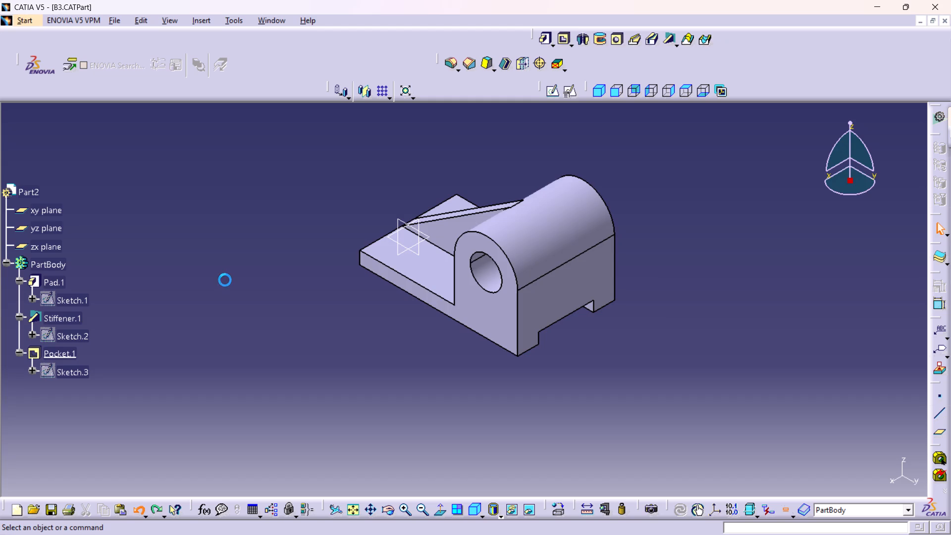
key(ctrl+z)
key(ctrl+z)
Open the pad's profile sketch, check its contour and dimensions, and exit without changes.
double_click(80, 301)
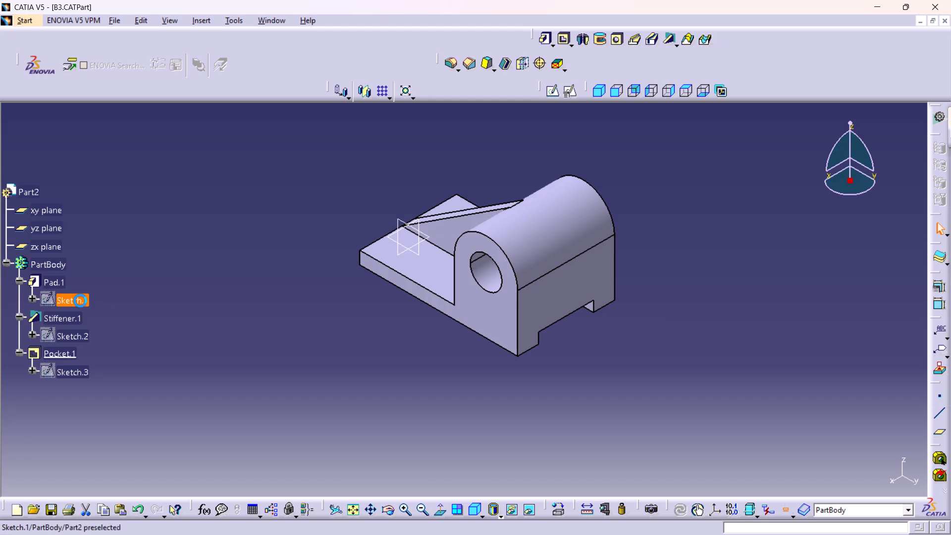
middle_drag(644, 328, 629, 393)
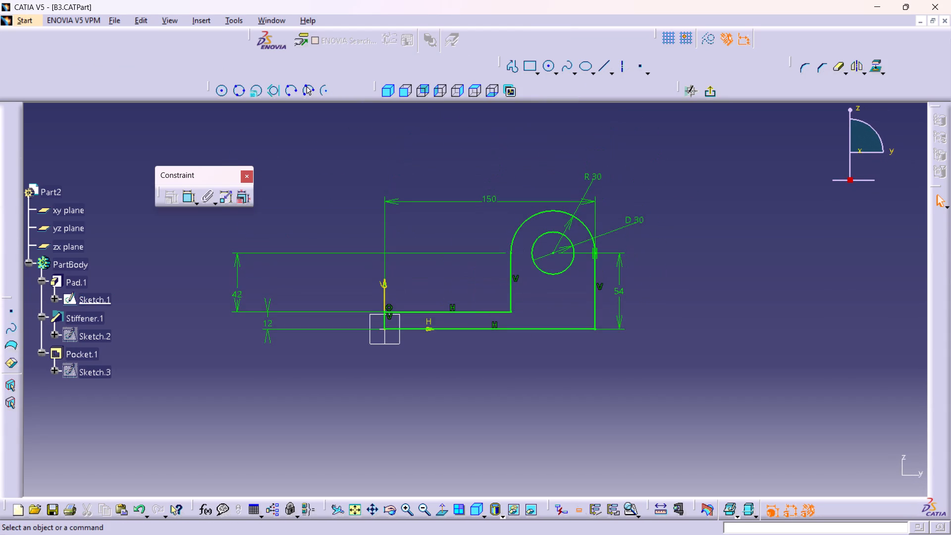
middle_drag(611, 361, 604, 353)
middle_drag(573, 354, 572, 367)
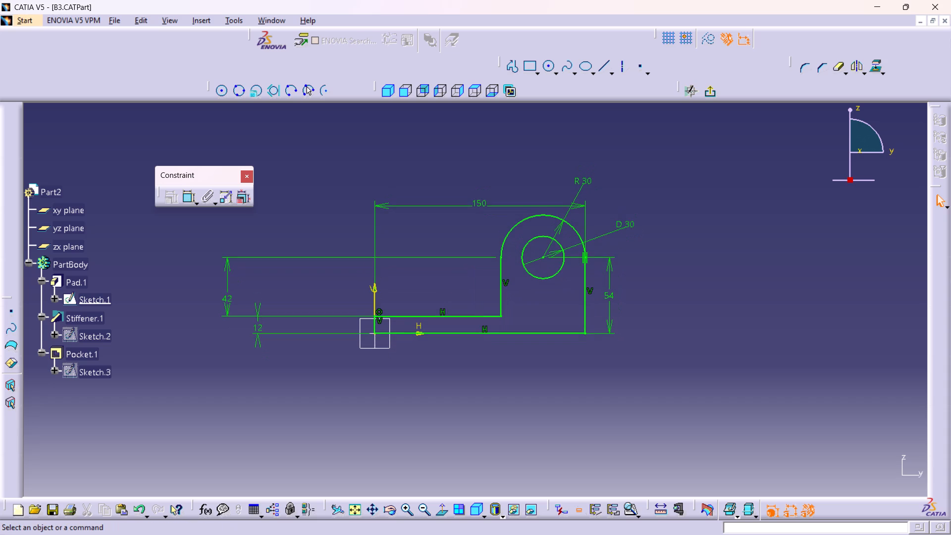
middle_drag(572, 369, 571, 377)
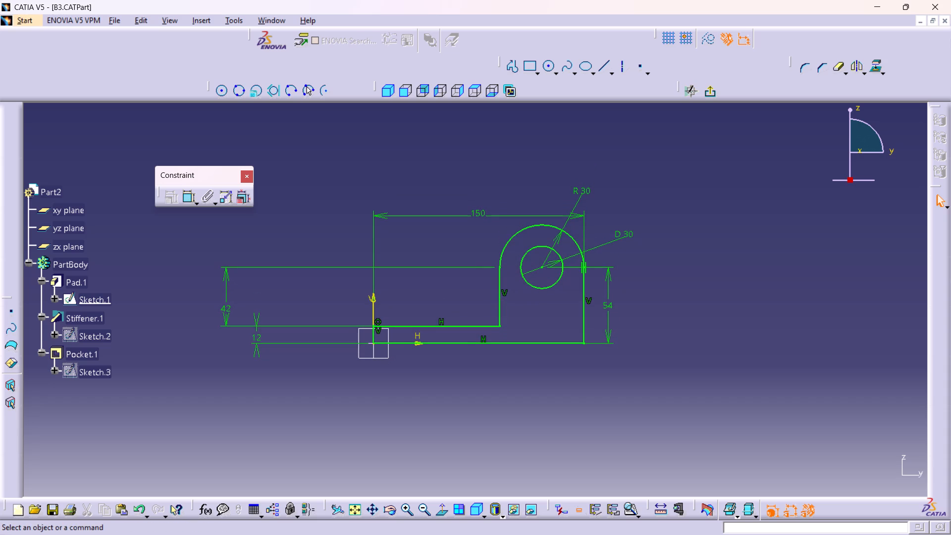
middle_drag(567, 377, 583, 361)
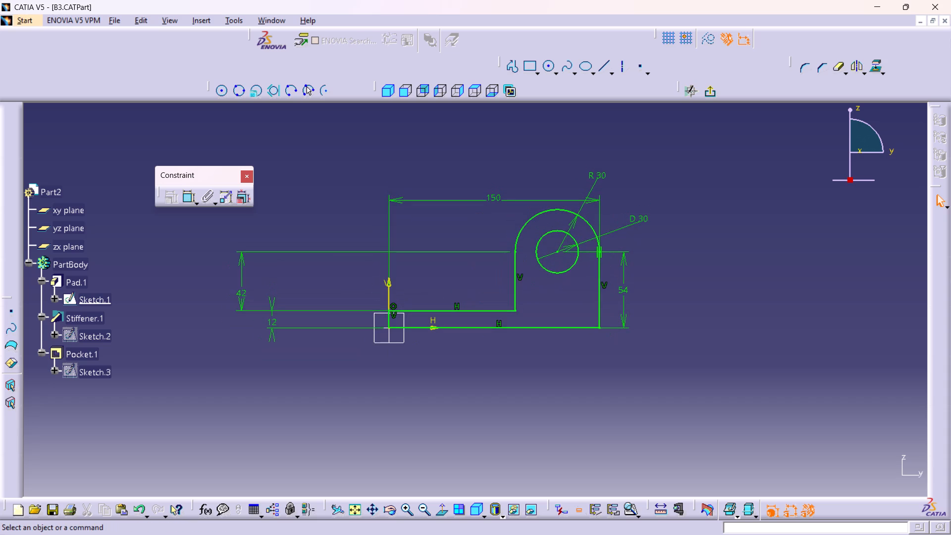
middle_drag(583, 361, 580, 376)
middle_drag(580, 374, 579, 387)
middle_drag(576, 373, 573, 383)
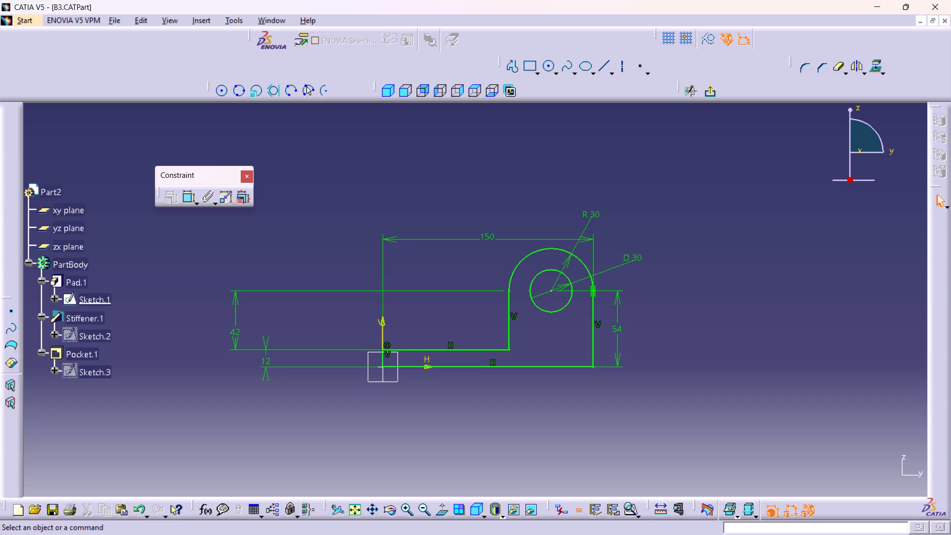
click(708, 94)
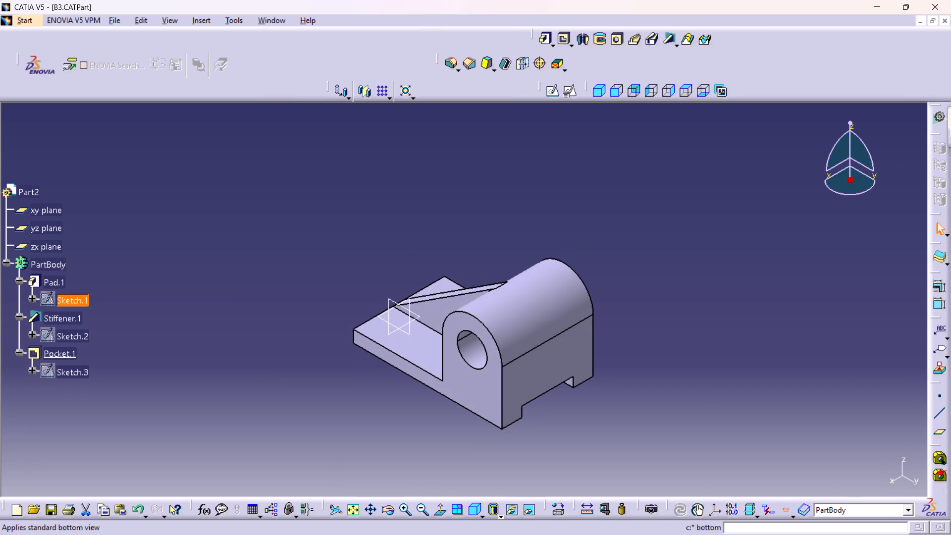
Examine the solid from the stiffener side, including the bored boss, the rib and the pocket under the base.
middle_drag(625, 299, 631, 302)
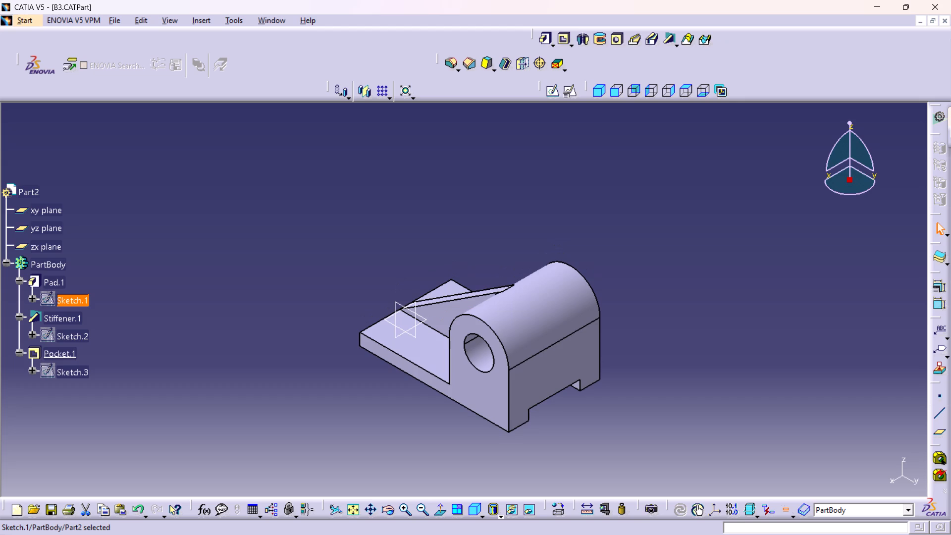
middle_drag(576, 419, 564, 414)
right_drag(564, 414, 663, 281)
middle_drag(564, 414, 663, 281)
middle_drag(506, 210, 502, 193)
right_drag(506, 210, 502, 193)
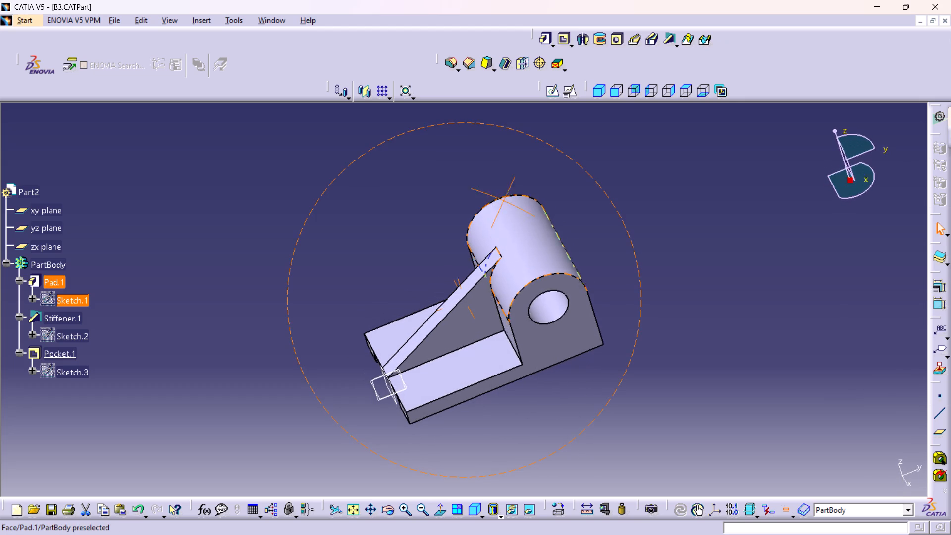
middle_drag(502, 193, 503, 132)
right_drag(502, 193, 503, 133)
right_drag(598, 323, 595, 340)
middle_drag(598, 323, 595, 340)
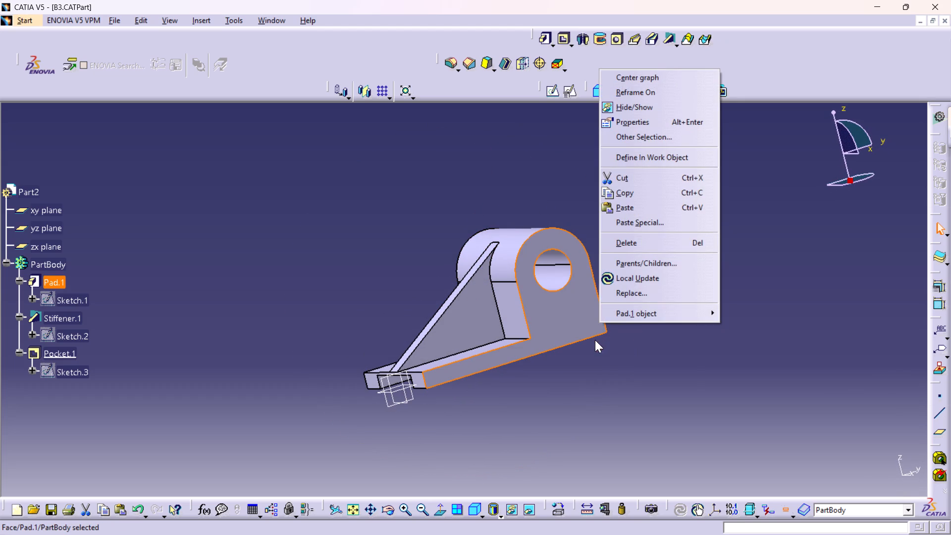
right_drag(595, 340, 593, 347)
middle_drag(595, 340, 592, 347)
click(605, 352)
middle_drag(600, 321, 600, 321)
right_drag(600, 321, 590, 358)
middle_drag(600, 321, 590, 358)
click(528, 451)
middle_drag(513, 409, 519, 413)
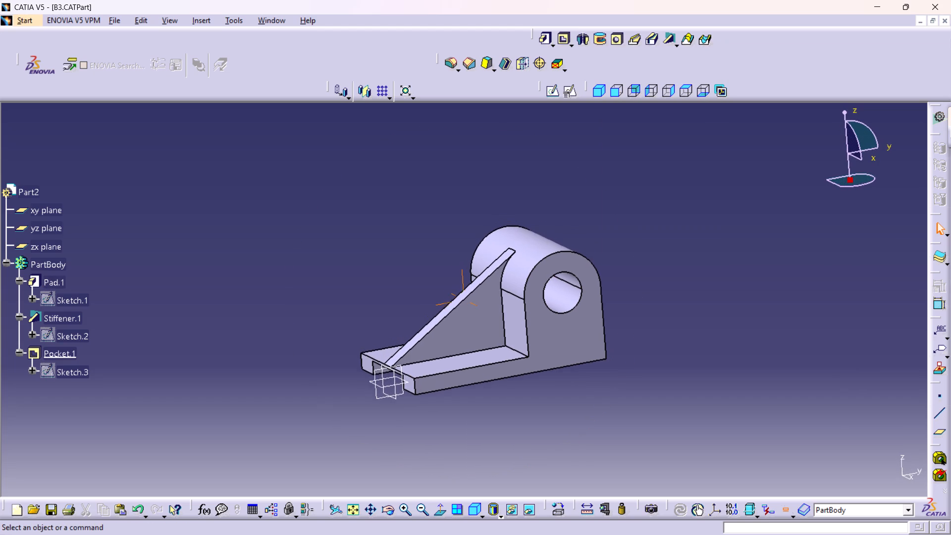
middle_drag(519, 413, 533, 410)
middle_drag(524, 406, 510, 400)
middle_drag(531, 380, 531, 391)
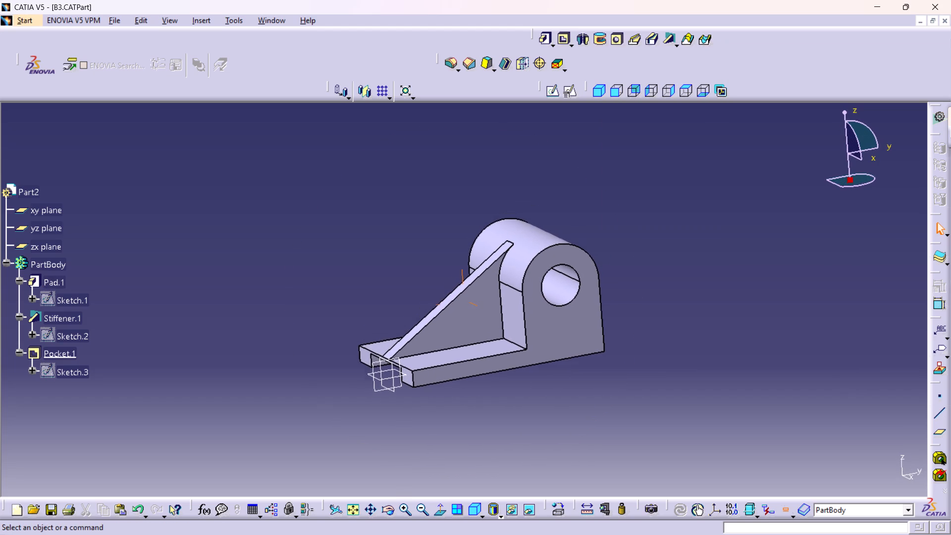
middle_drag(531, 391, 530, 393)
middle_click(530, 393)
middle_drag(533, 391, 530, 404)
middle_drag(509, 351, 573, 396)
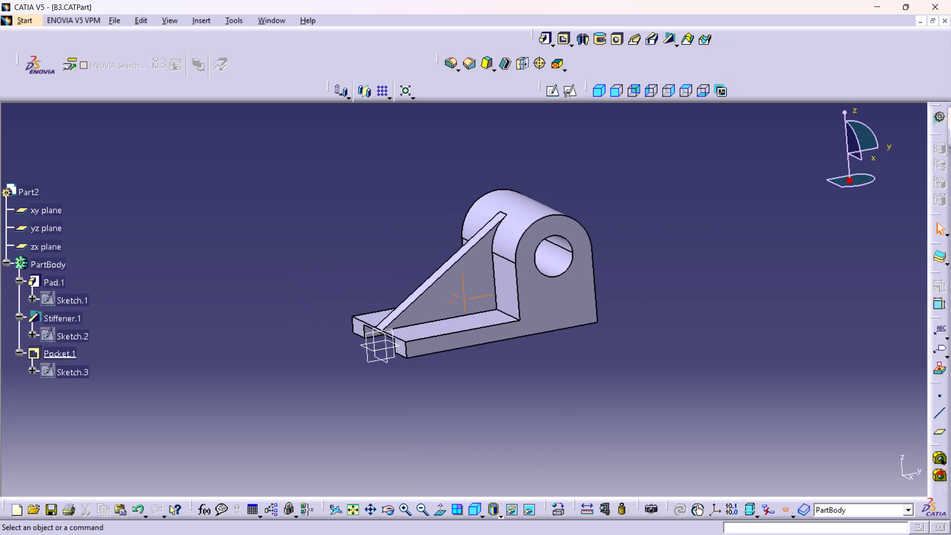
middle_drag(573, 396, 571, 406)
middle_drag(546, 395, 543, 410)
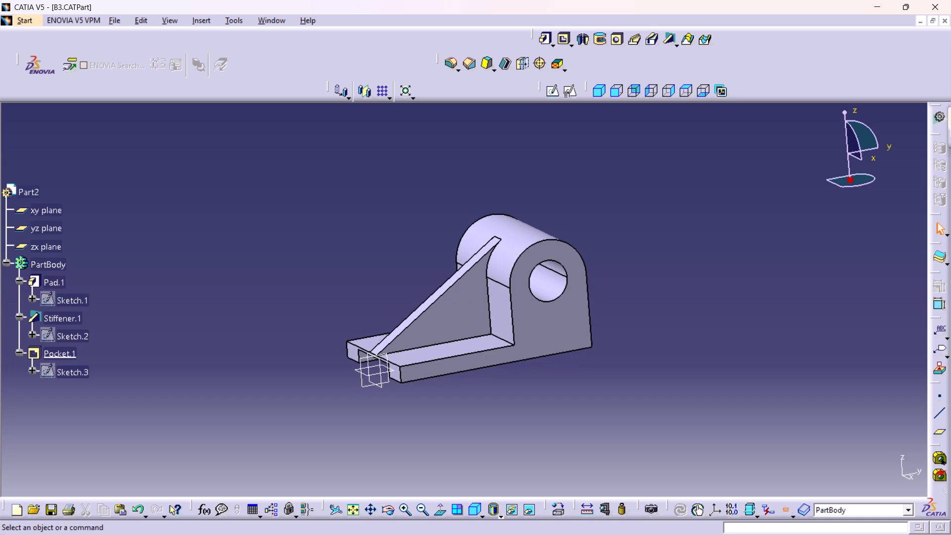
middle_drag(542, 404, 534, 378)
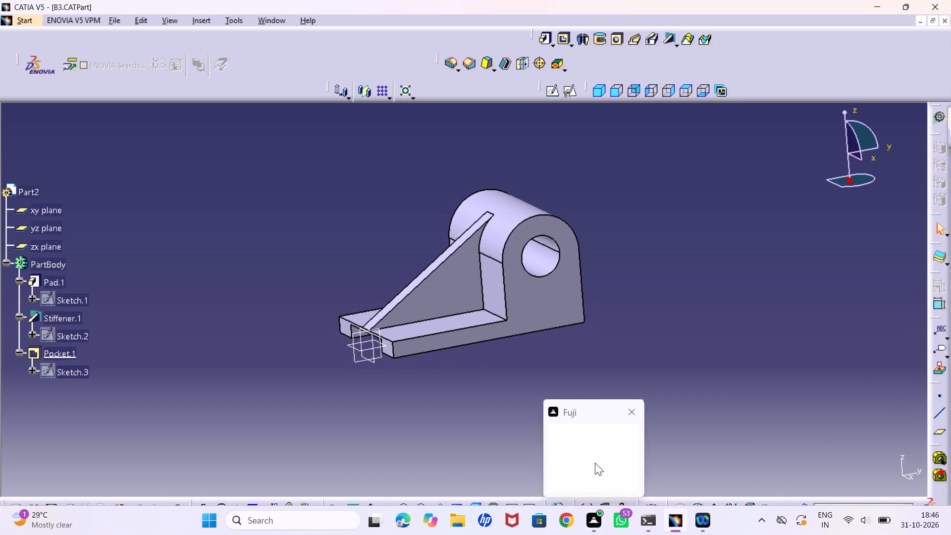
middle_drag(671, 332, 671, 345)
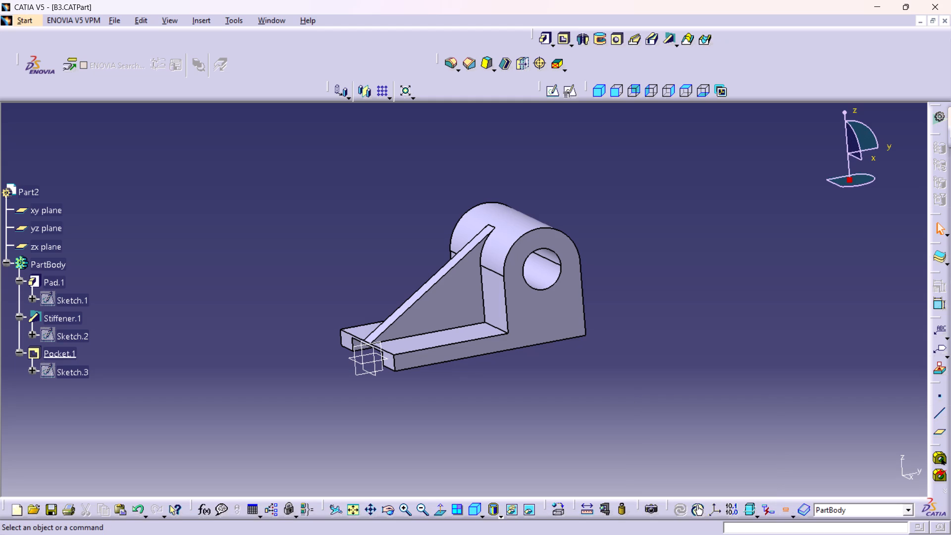
Save the B3 part.
key(ctrl+s)
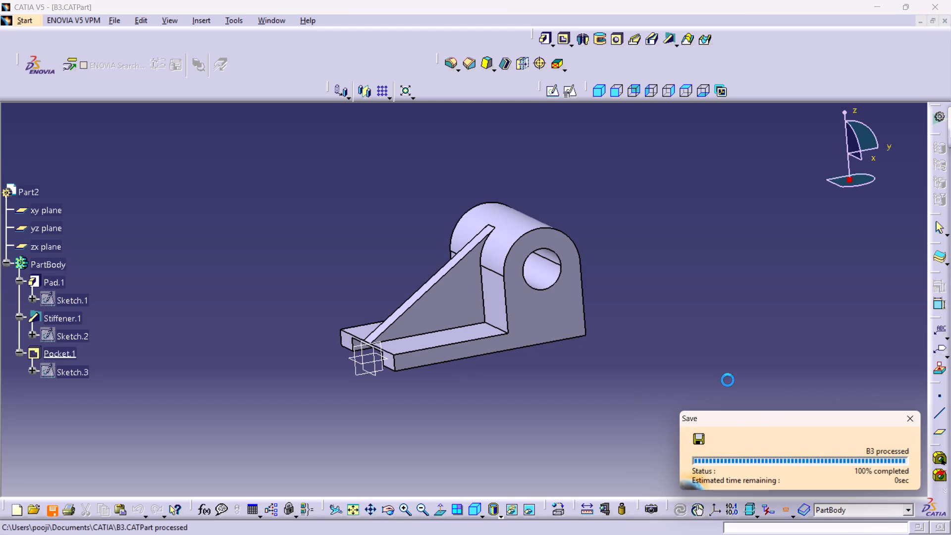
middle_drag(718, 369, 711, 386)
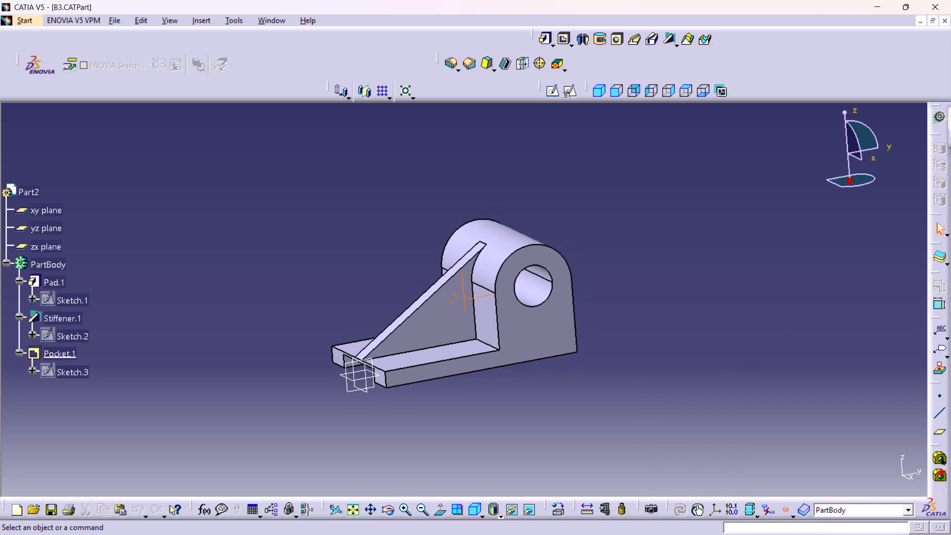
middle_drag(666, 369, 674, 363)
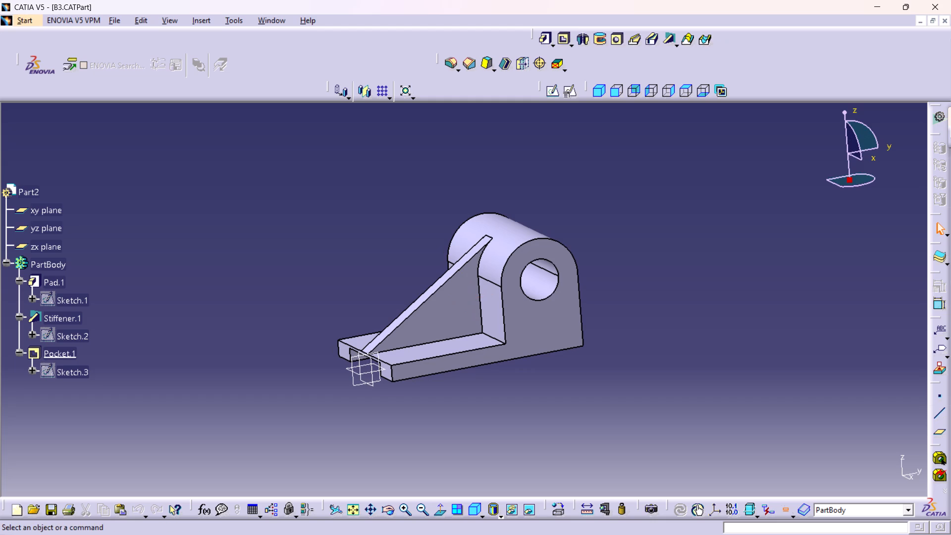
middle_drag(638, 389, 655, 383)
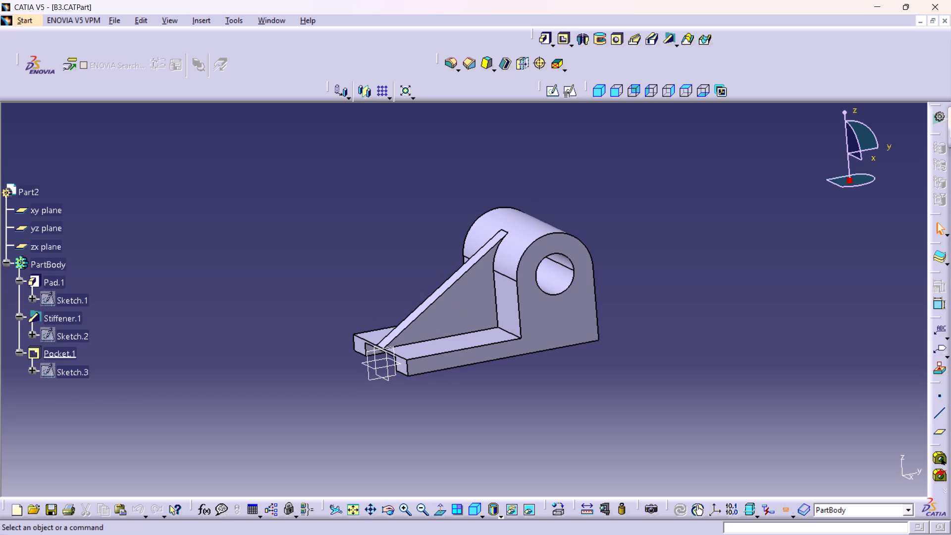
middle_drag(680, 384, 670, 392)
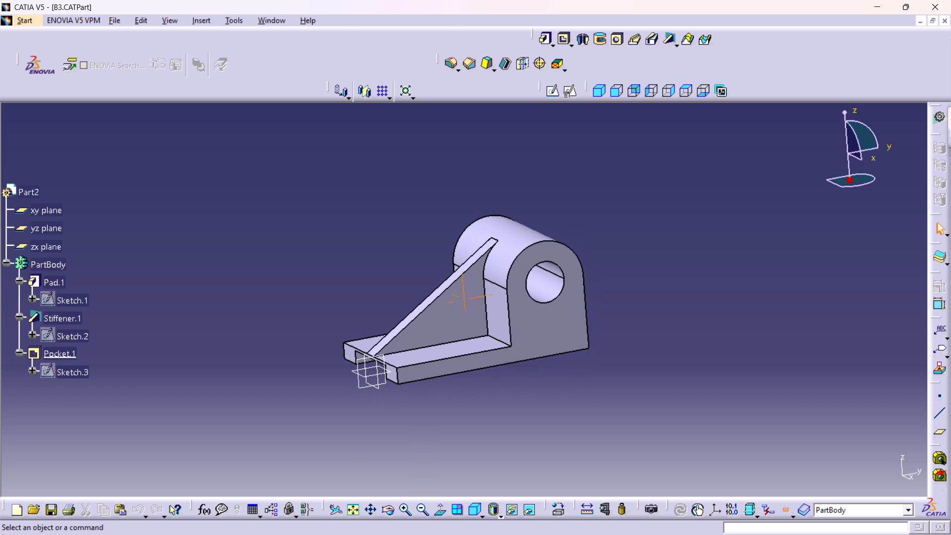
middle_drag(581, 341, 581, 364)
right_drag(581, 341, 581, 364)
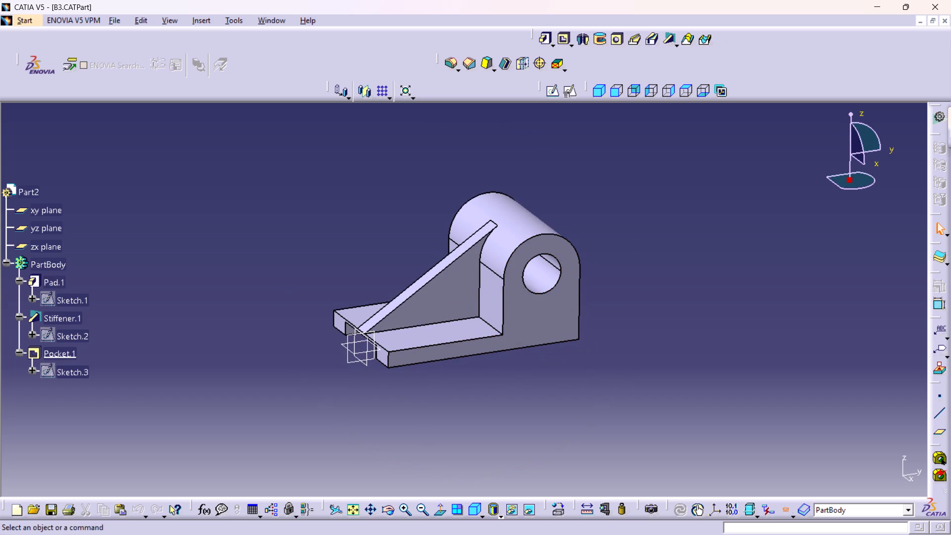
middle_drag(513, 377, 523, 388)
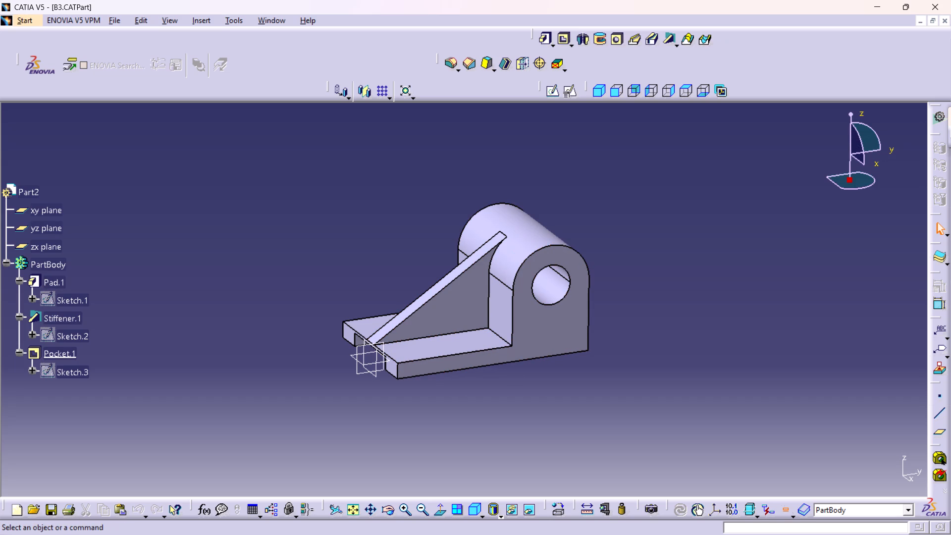
Review the sketches of the pocket, the pad and the stiffener in turn, without changing them.
scroll(62, 320, down, 2)
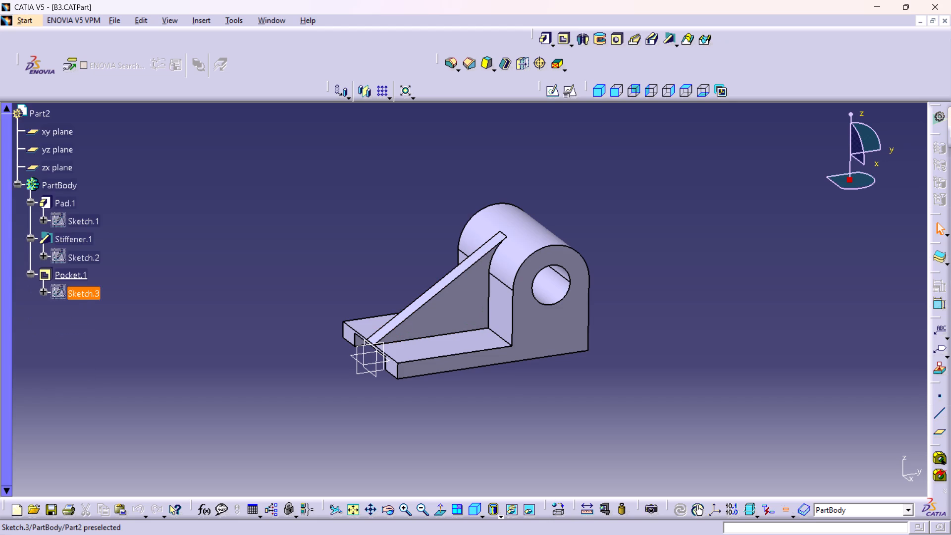
click(44, 288)
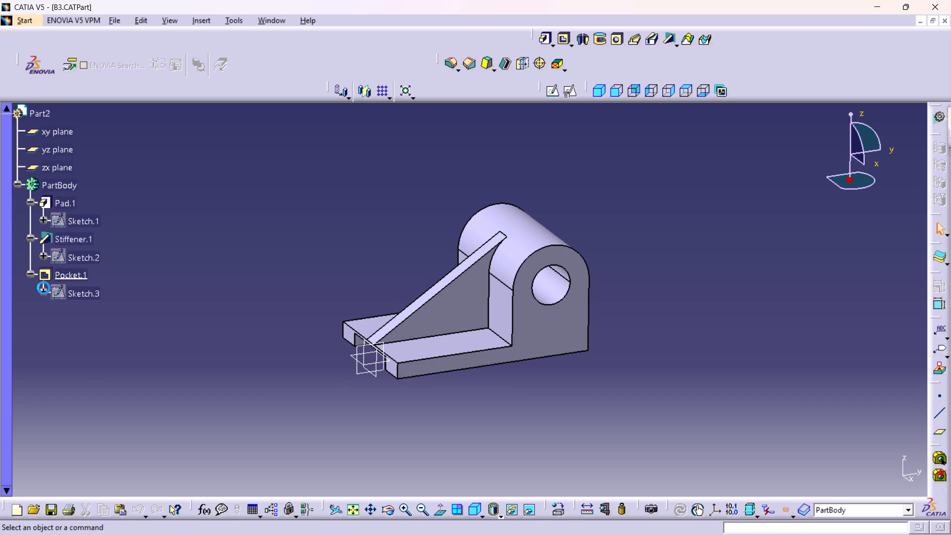
double_click(93, 293)
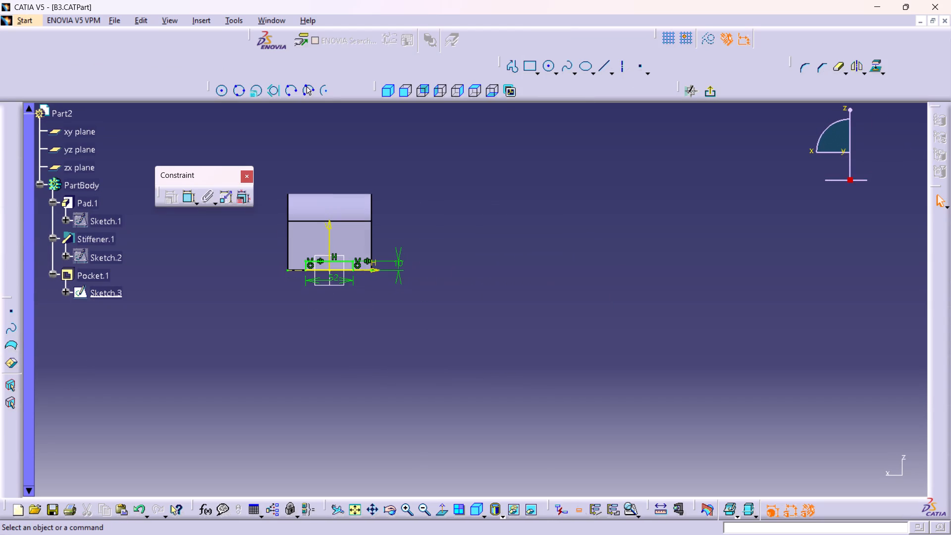
double_click(106, 221)
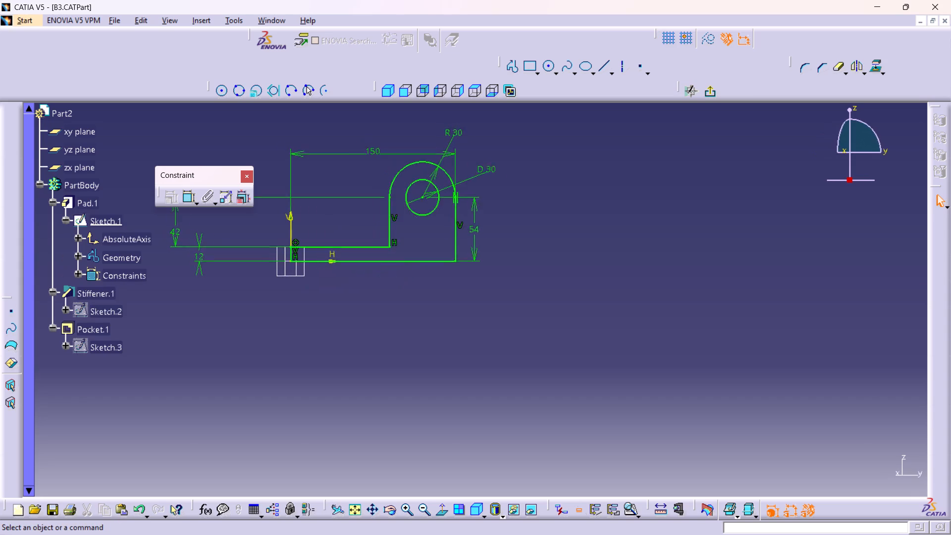
double_click(105, 312)
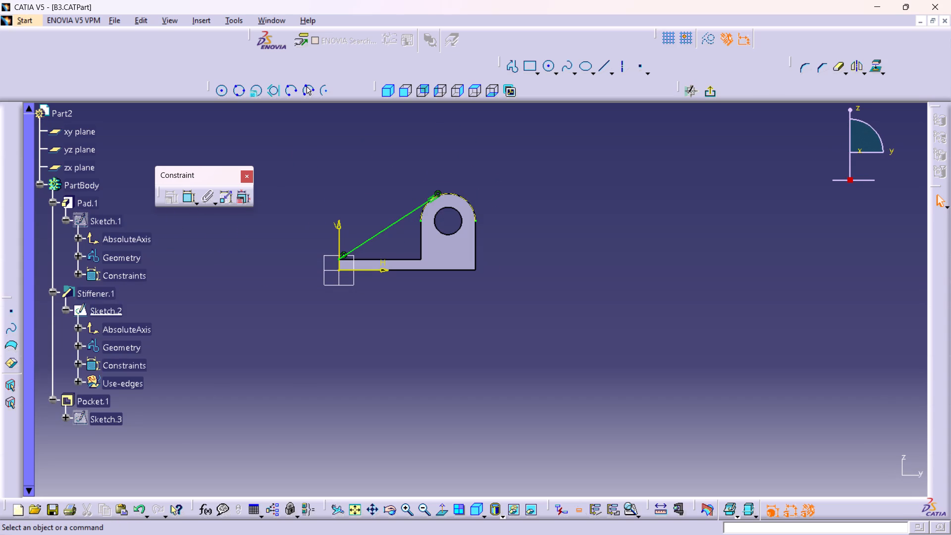
double_click(118, 343)
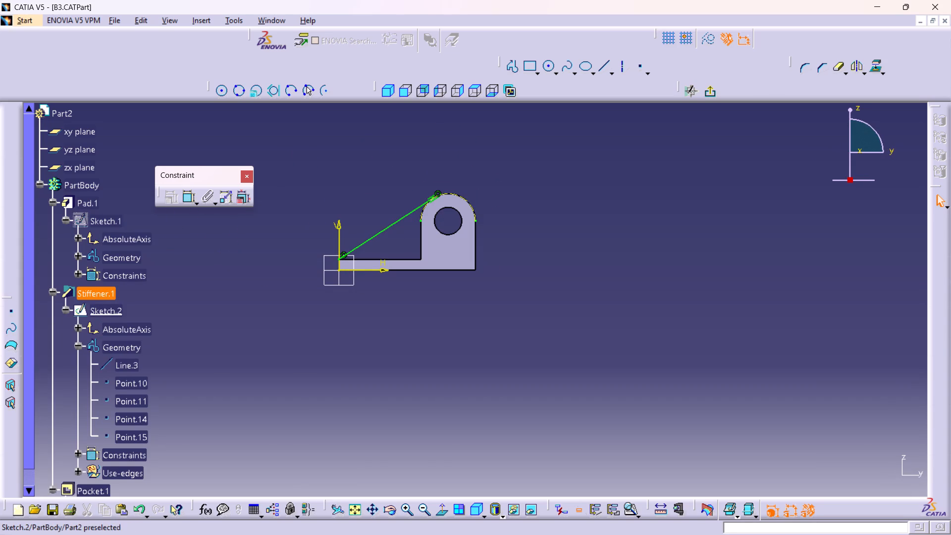
double_click(103, 294)
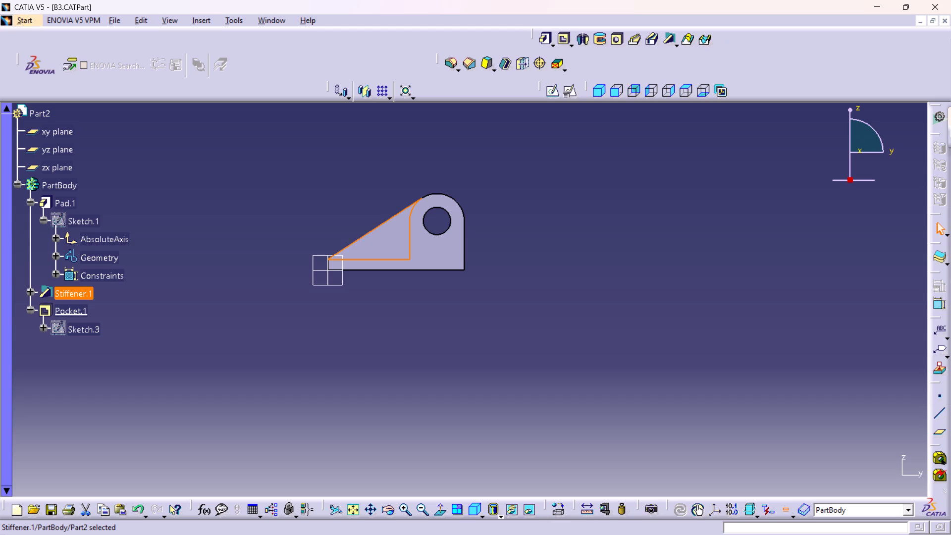
Reopen the pad's profile sketch to review its dimensions, and expand the stiffener's sketch elements for reference.
double_click(111, 278)
double_click(98, 256)
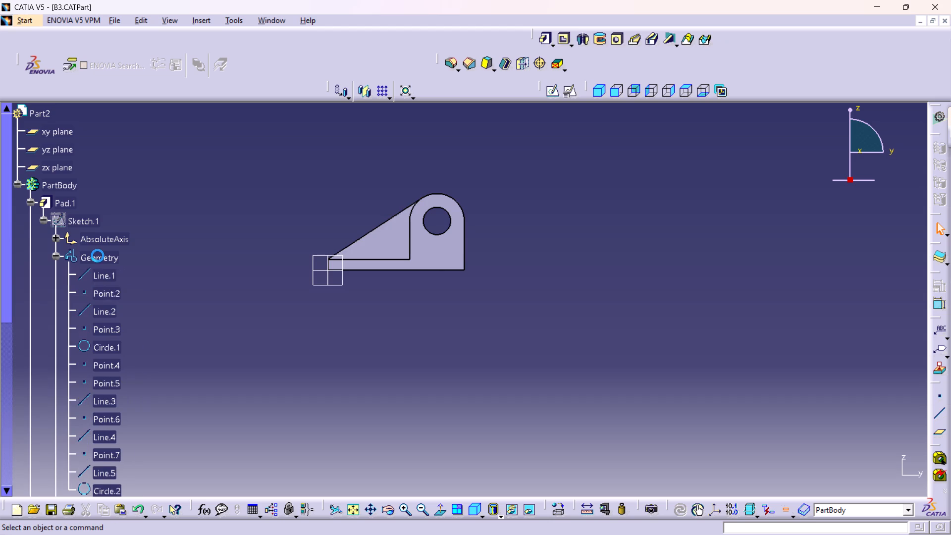
double_click(82, 218)
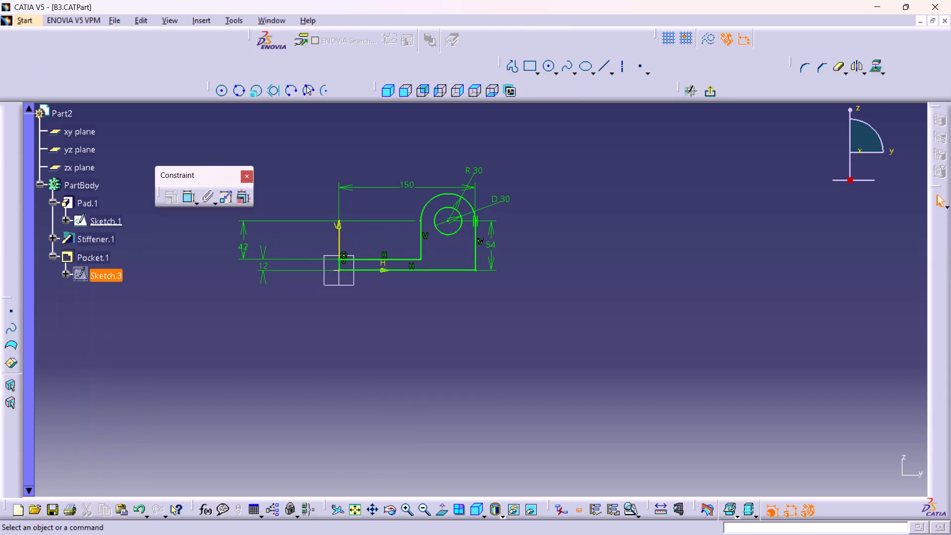
click(54, 234)
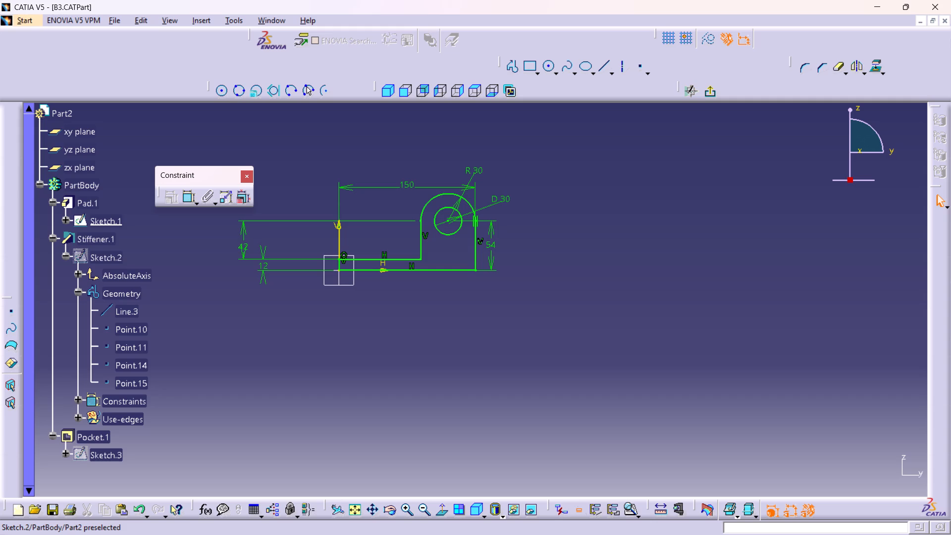
middle_drag(337, 292, 395, 343)
middle_drag(523, 340, 507, 319)
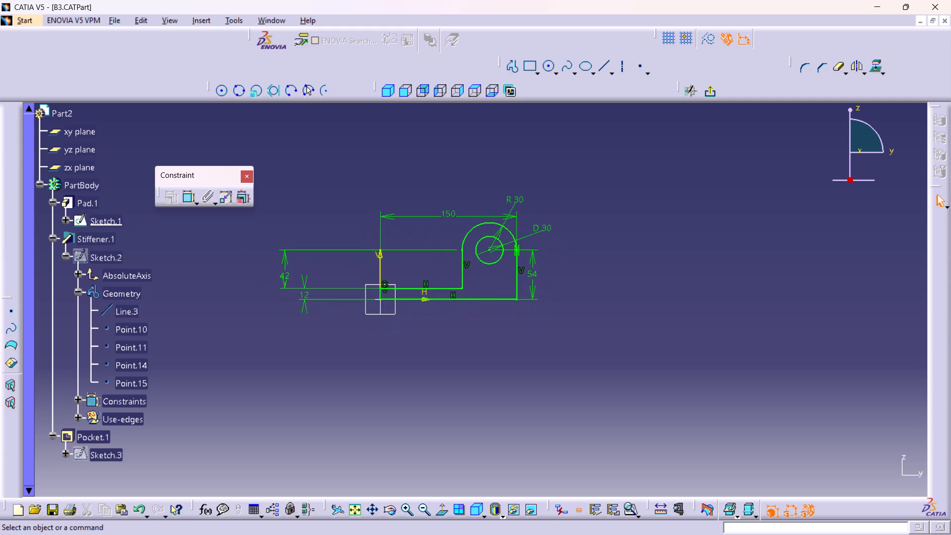
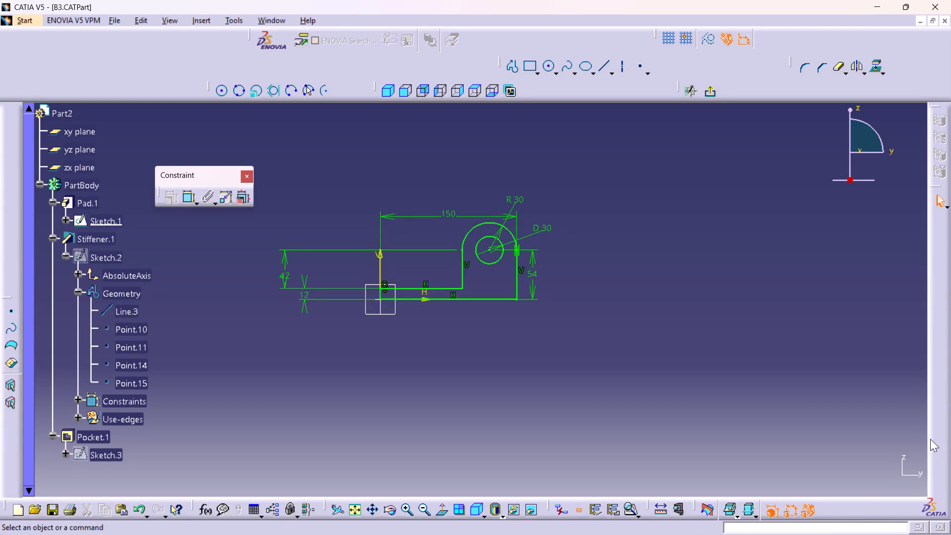
Examine the pad's profile sketch, including the base outline, the rounded boss with its hole, and their dimensions.
middle_drag(526, 339, 537, 388)
right_click(526, 338)
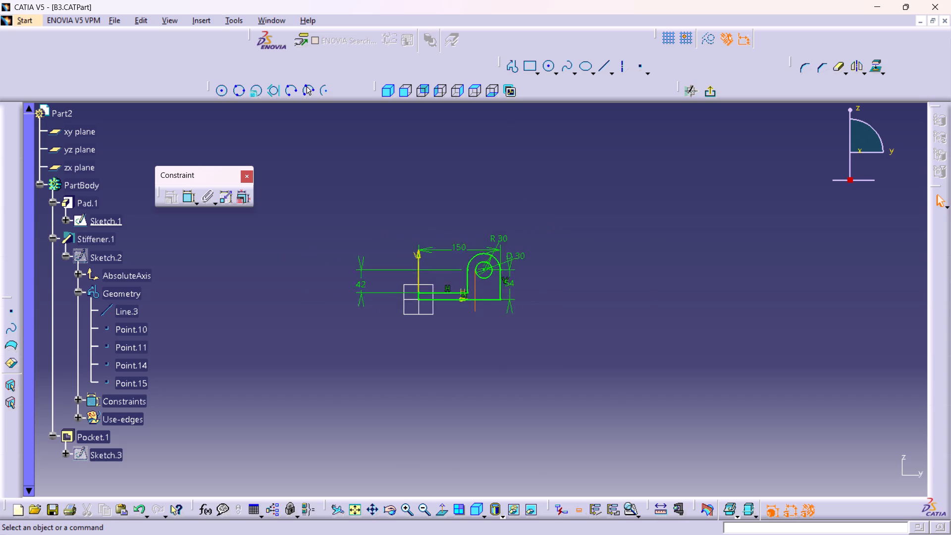
middle_drag(537, 388, 486, 250)
middle_drag(496, 241, 543, 379)
middle_drag(539, 361, 558, 434)
right_click(539, 361)
middle_drag(552, 430, 521, 431)
right_click(552, 430)
right_click(505, 363)
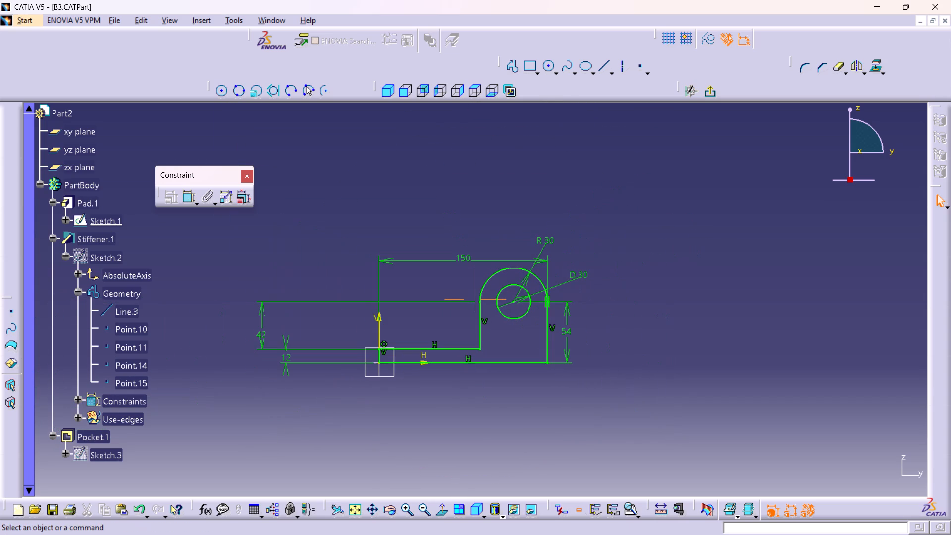
middle_drag(521, 431, 521, 424)
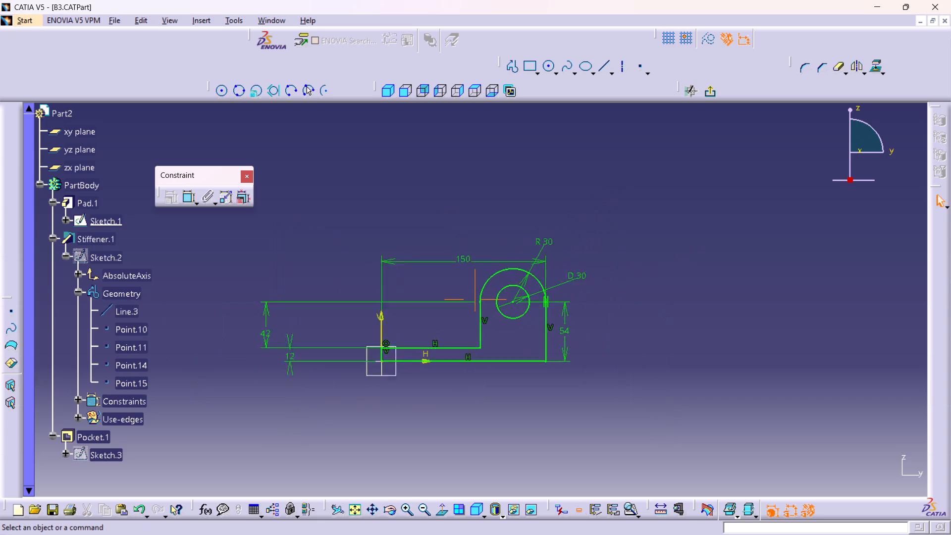
middle_drag(521, 424, 519, 419)
middle_drag(517, 420, 540, 414)
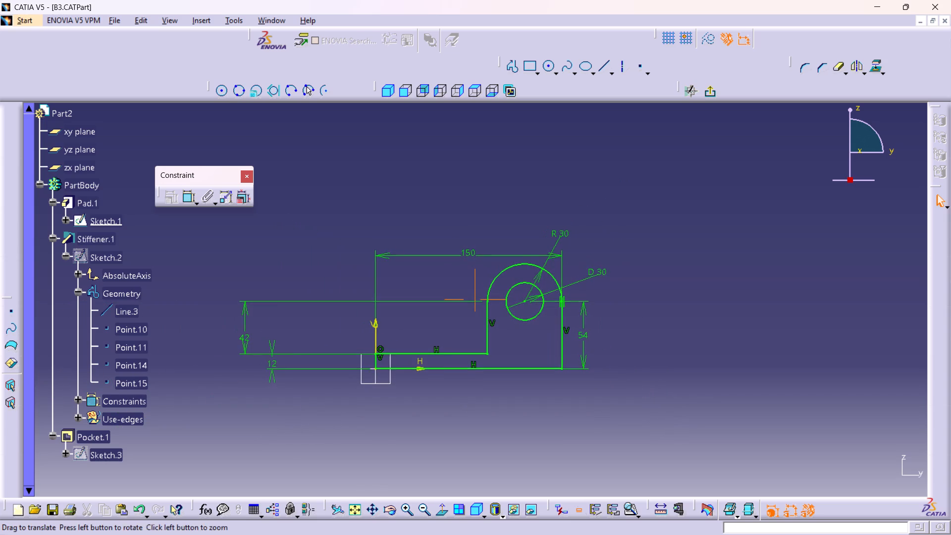
middle_drag(540, 414, 544, 414)
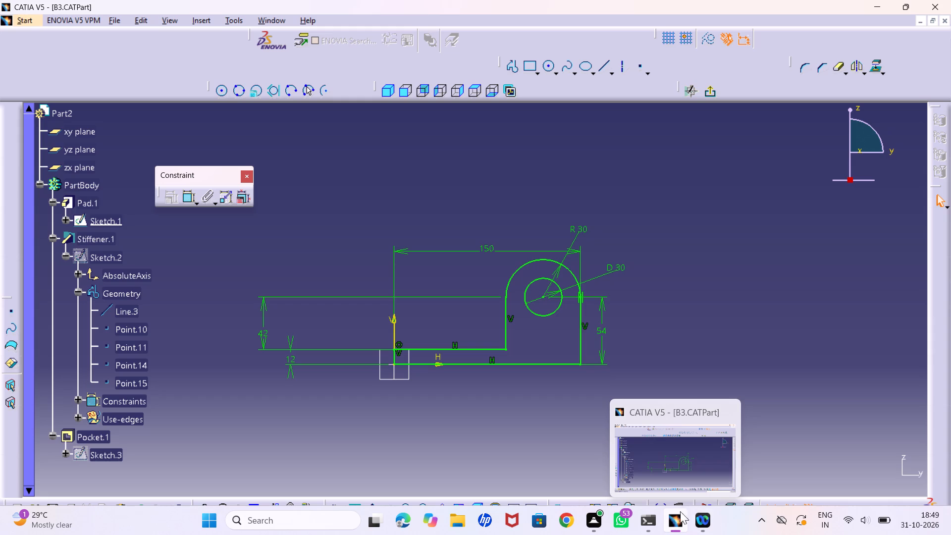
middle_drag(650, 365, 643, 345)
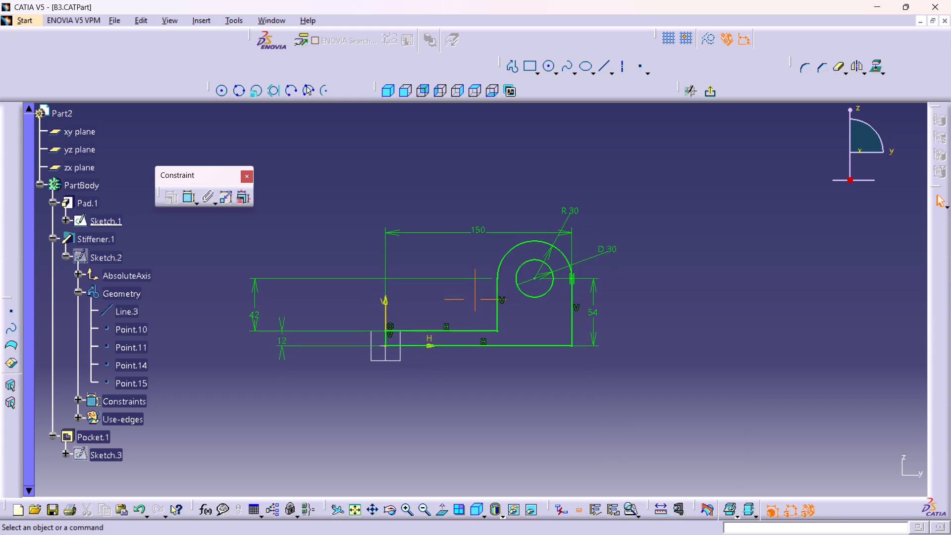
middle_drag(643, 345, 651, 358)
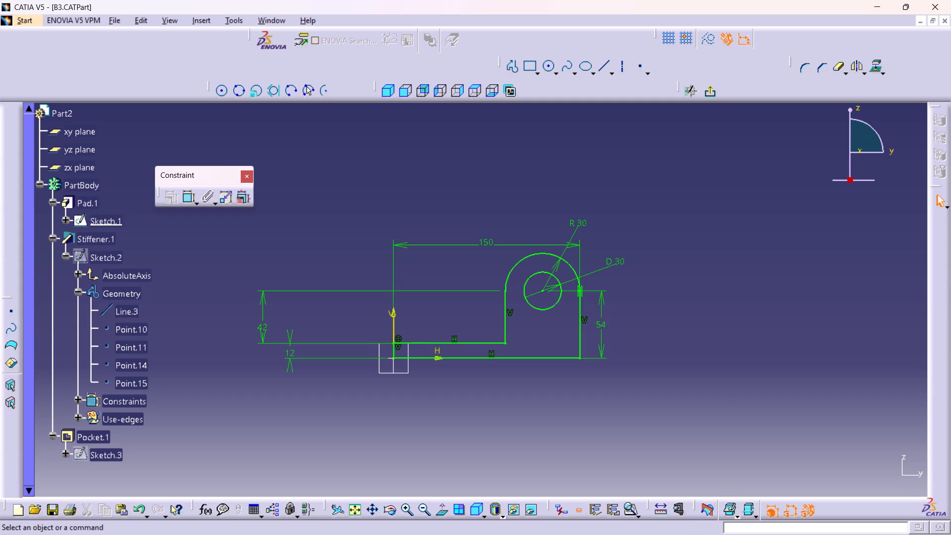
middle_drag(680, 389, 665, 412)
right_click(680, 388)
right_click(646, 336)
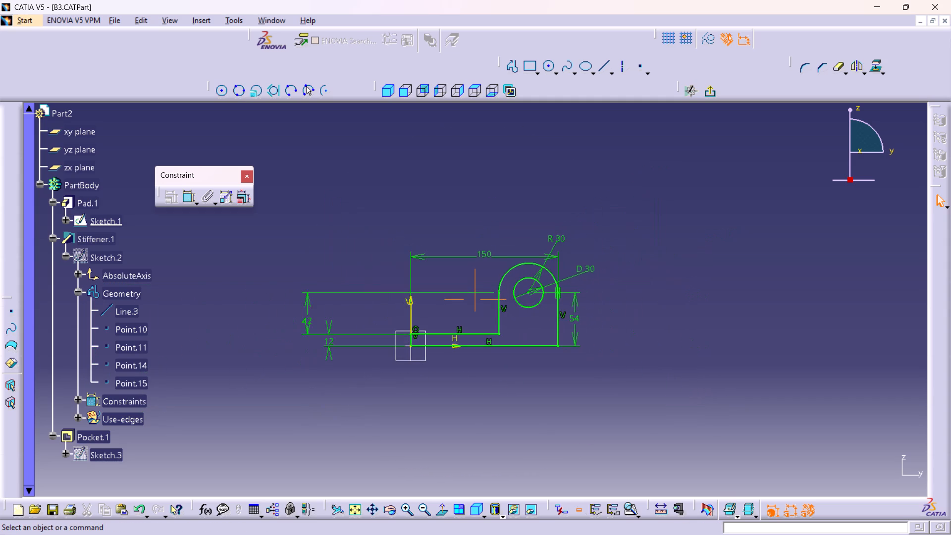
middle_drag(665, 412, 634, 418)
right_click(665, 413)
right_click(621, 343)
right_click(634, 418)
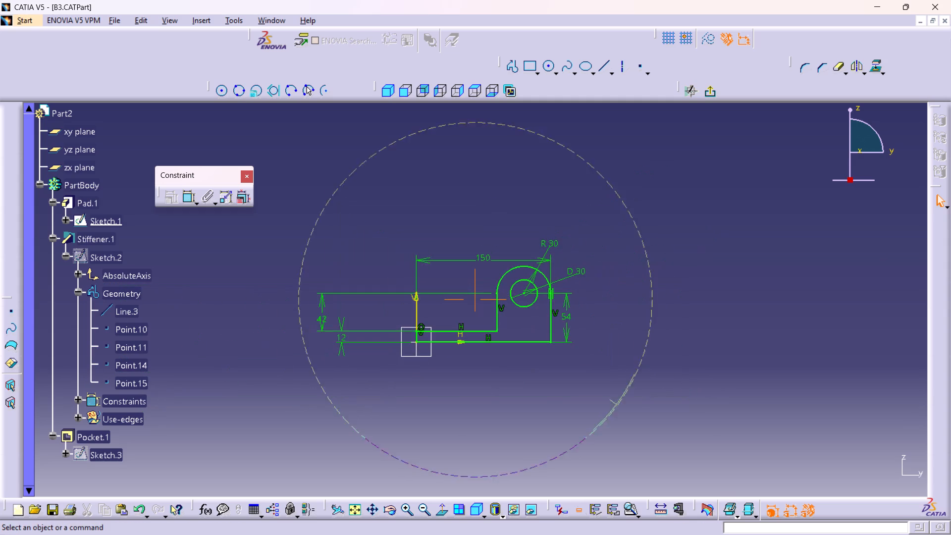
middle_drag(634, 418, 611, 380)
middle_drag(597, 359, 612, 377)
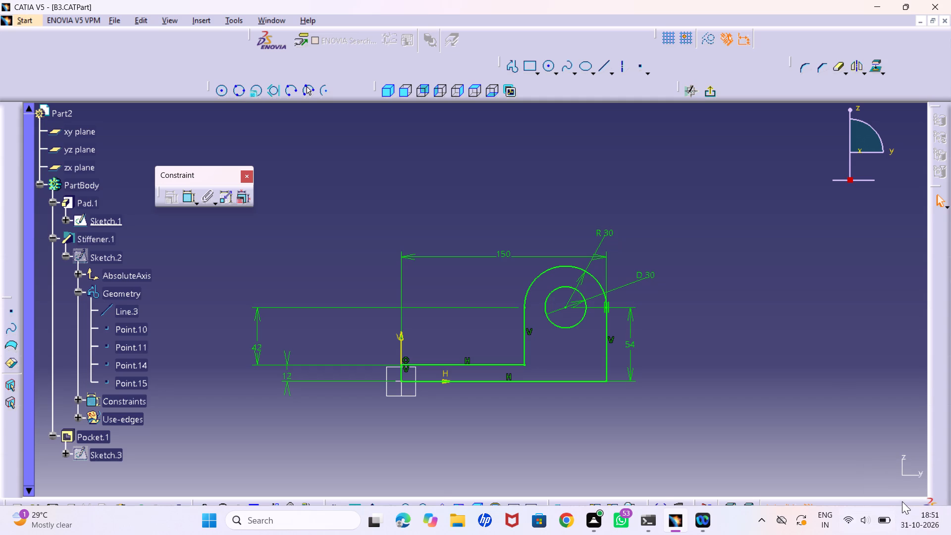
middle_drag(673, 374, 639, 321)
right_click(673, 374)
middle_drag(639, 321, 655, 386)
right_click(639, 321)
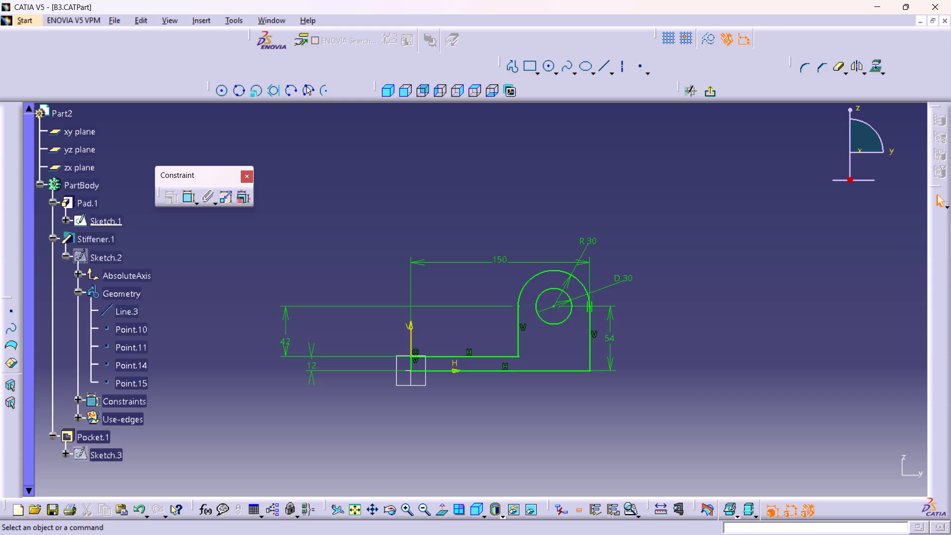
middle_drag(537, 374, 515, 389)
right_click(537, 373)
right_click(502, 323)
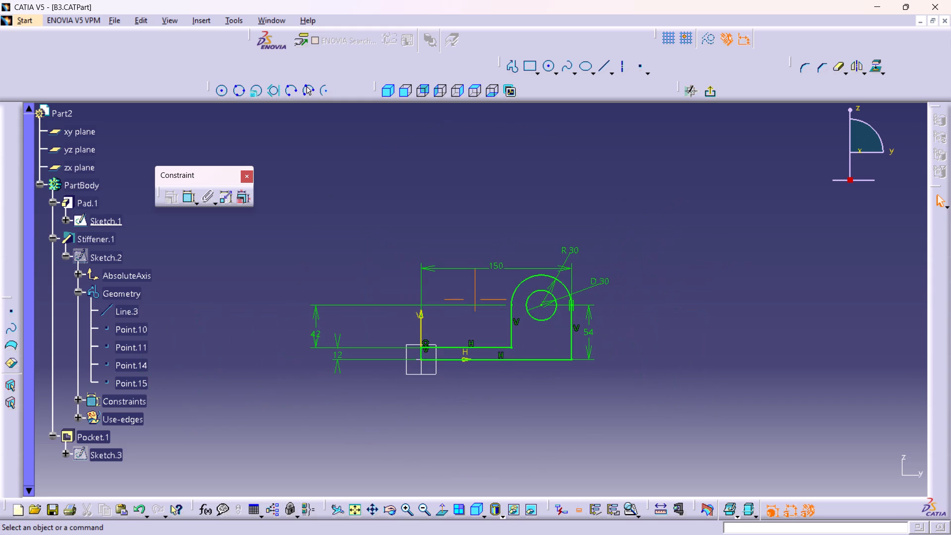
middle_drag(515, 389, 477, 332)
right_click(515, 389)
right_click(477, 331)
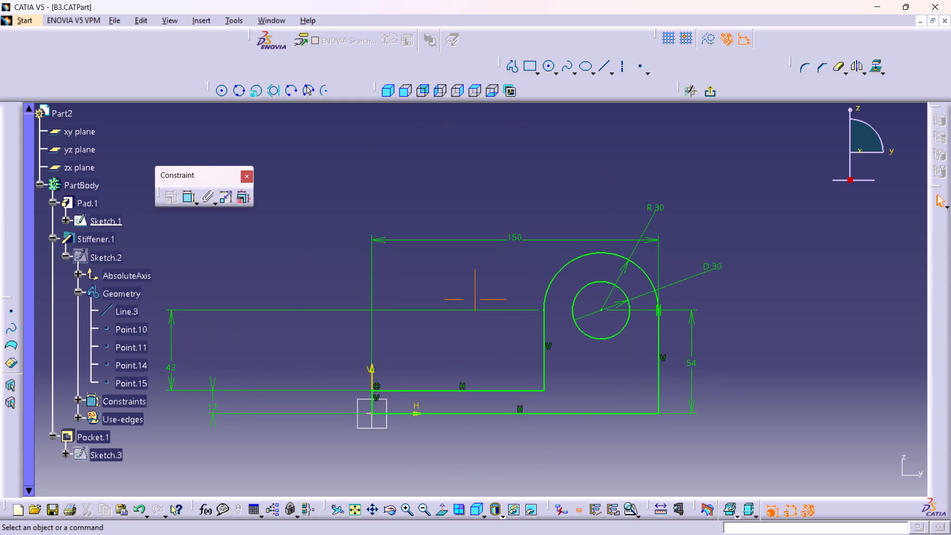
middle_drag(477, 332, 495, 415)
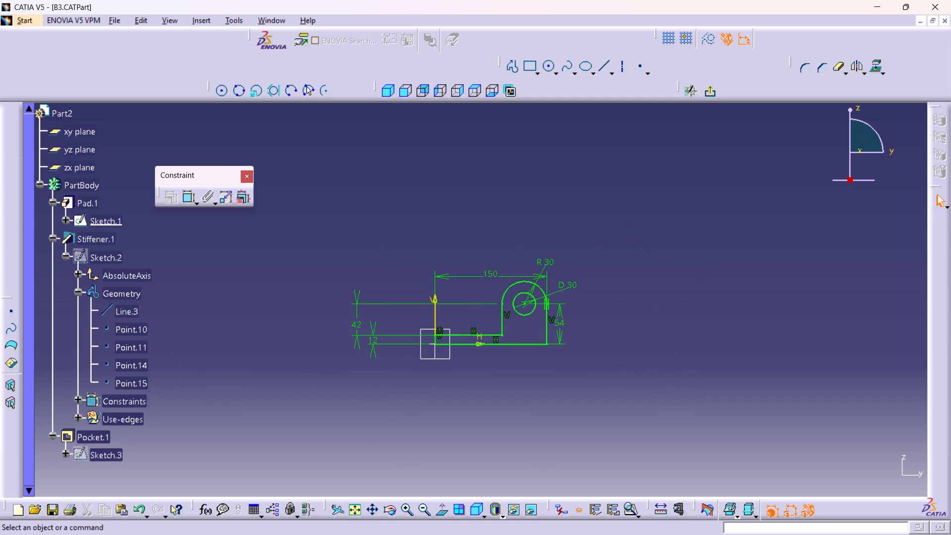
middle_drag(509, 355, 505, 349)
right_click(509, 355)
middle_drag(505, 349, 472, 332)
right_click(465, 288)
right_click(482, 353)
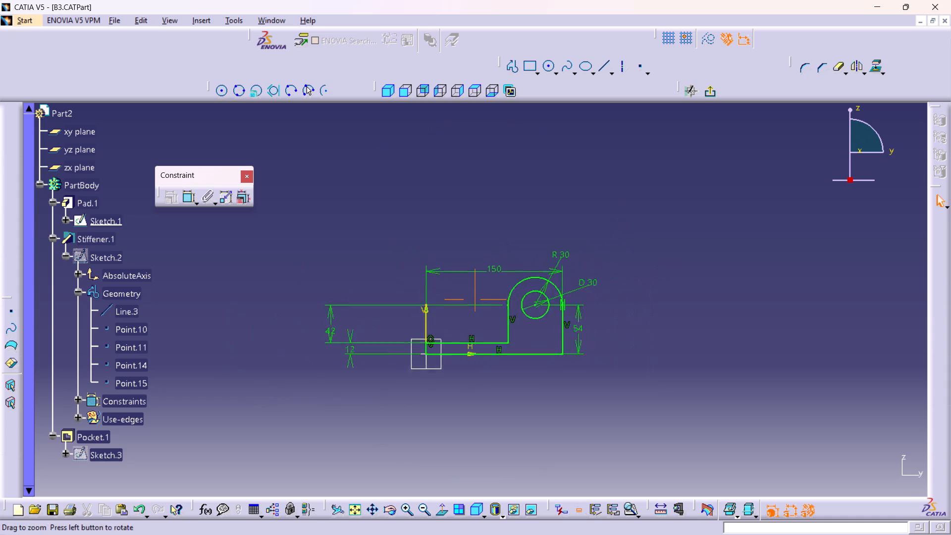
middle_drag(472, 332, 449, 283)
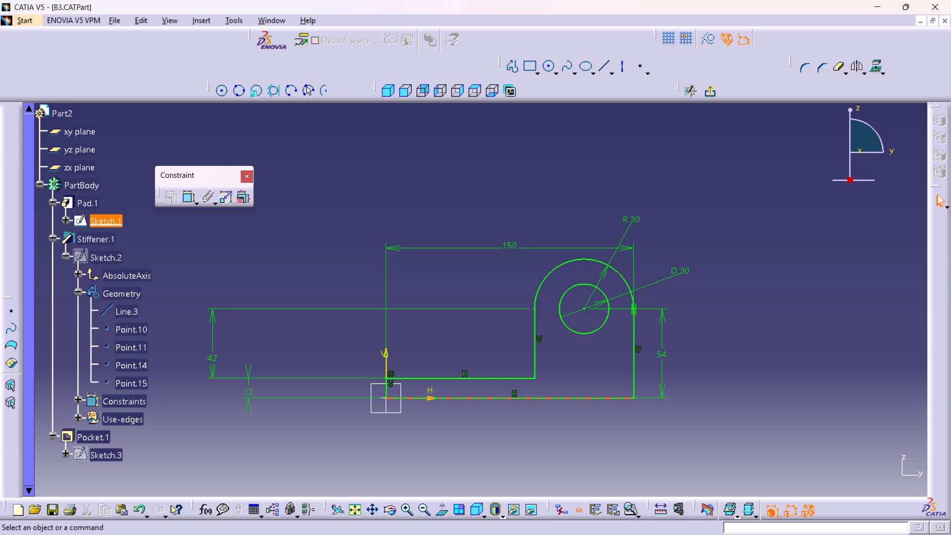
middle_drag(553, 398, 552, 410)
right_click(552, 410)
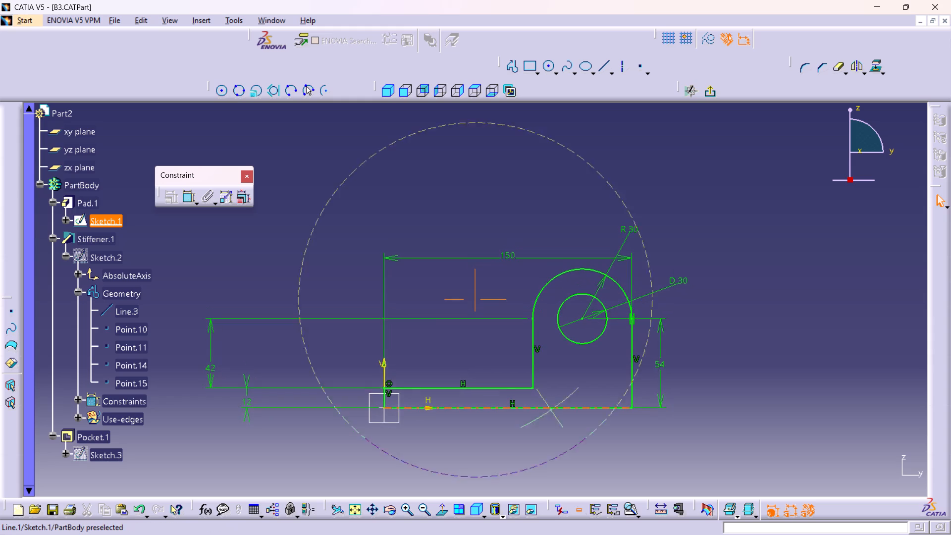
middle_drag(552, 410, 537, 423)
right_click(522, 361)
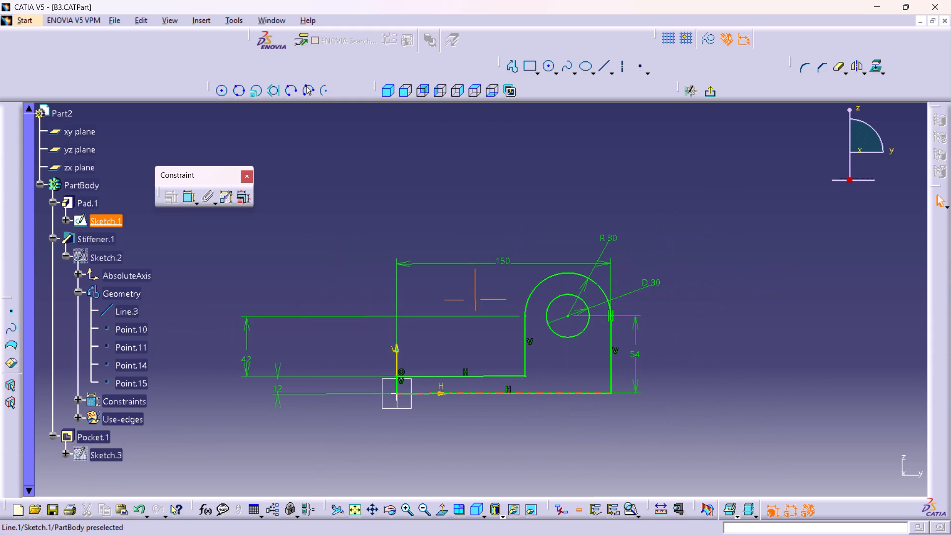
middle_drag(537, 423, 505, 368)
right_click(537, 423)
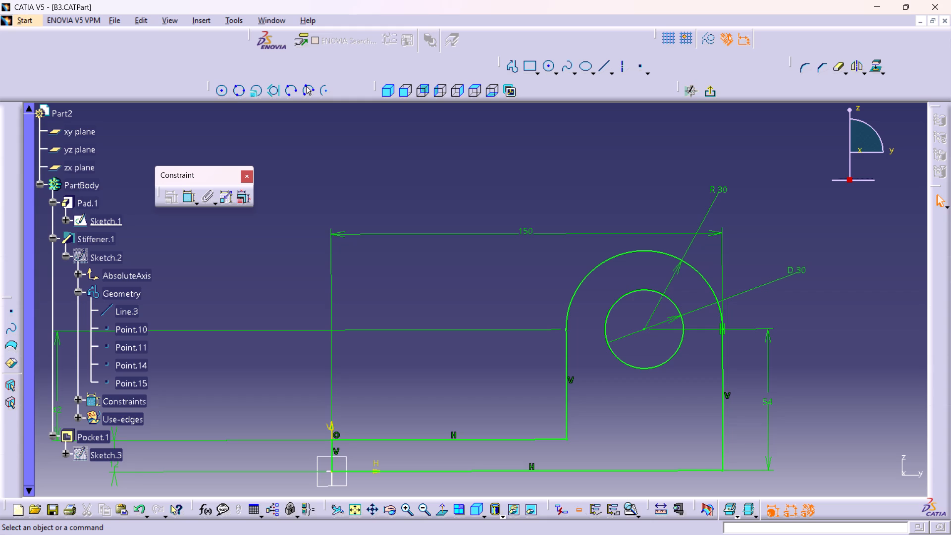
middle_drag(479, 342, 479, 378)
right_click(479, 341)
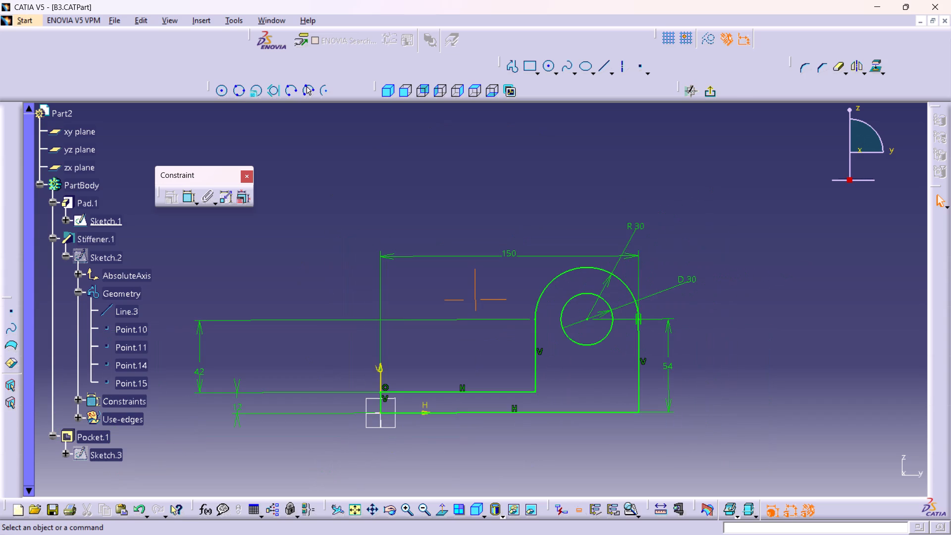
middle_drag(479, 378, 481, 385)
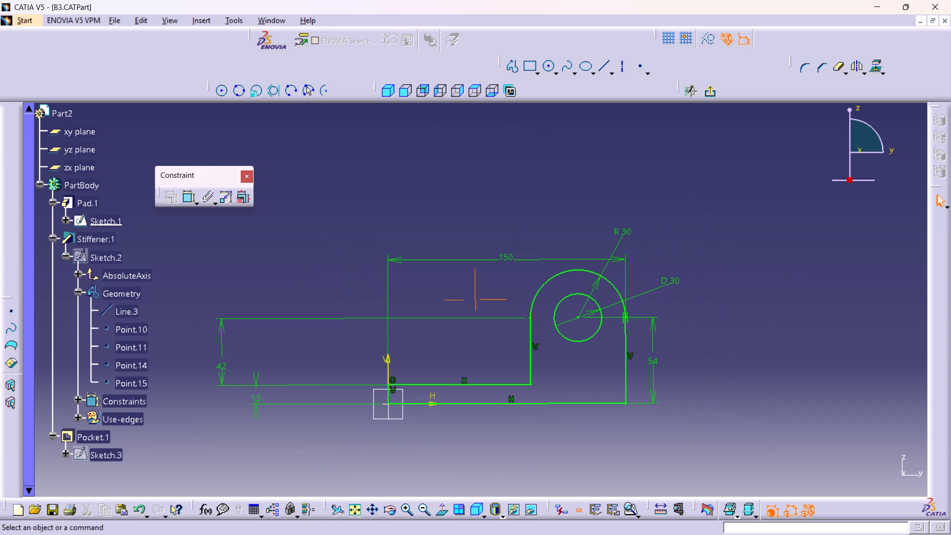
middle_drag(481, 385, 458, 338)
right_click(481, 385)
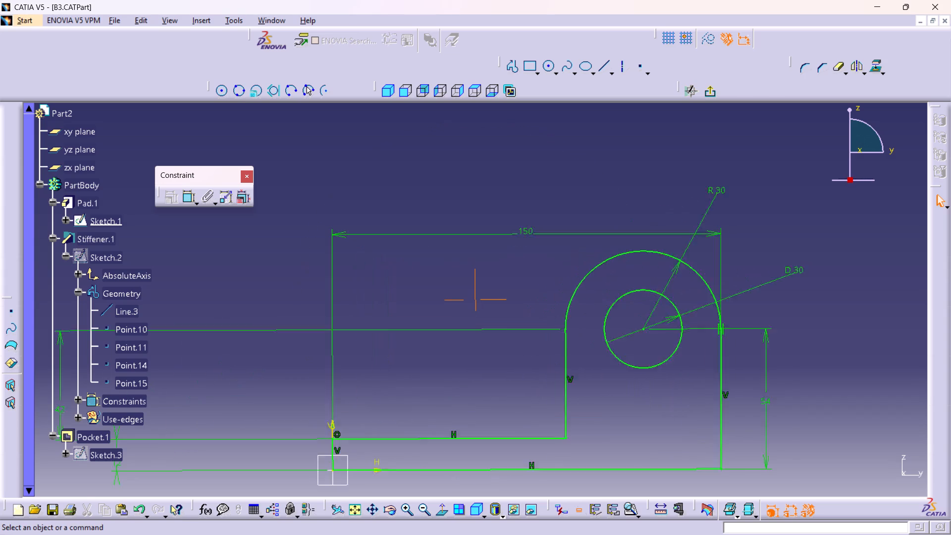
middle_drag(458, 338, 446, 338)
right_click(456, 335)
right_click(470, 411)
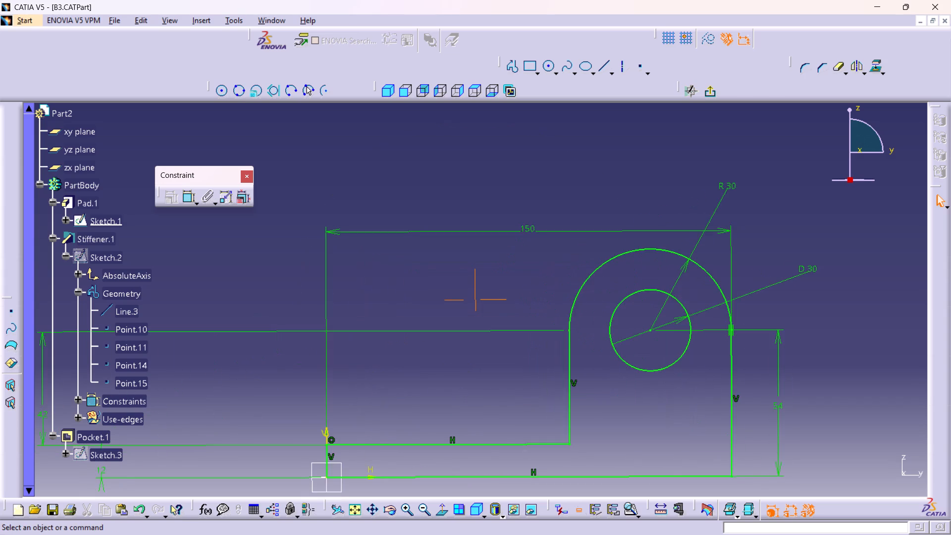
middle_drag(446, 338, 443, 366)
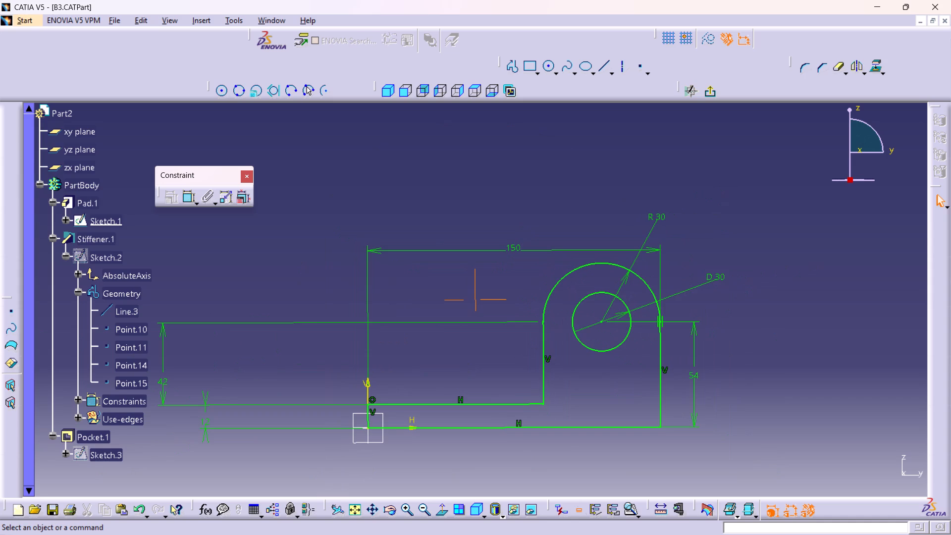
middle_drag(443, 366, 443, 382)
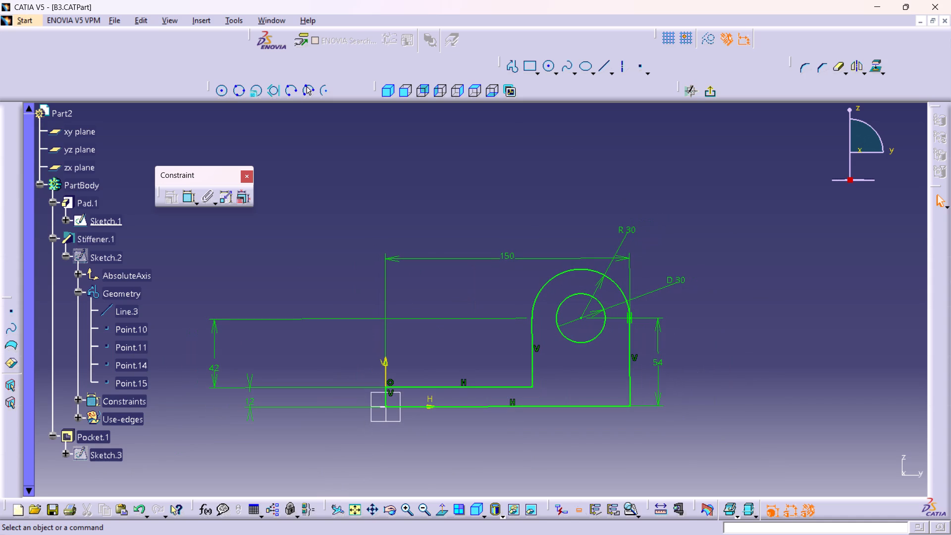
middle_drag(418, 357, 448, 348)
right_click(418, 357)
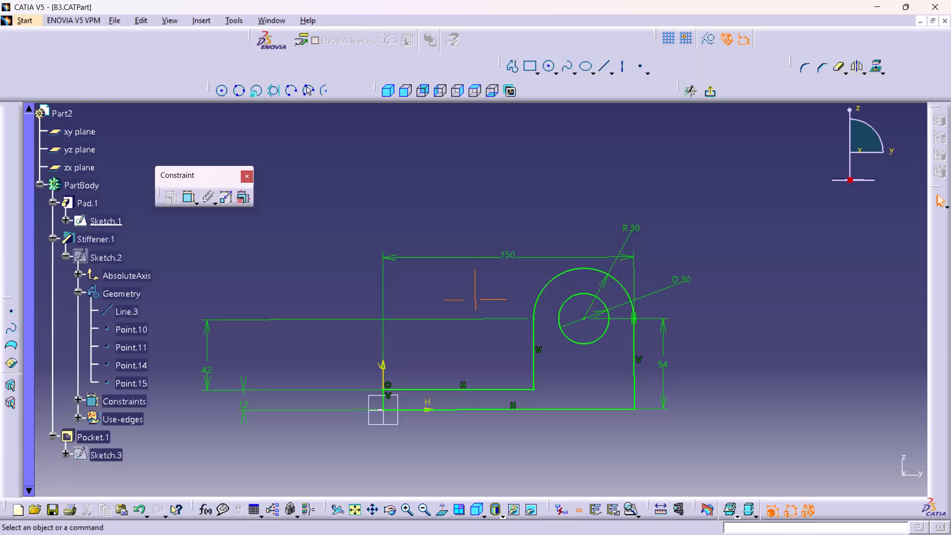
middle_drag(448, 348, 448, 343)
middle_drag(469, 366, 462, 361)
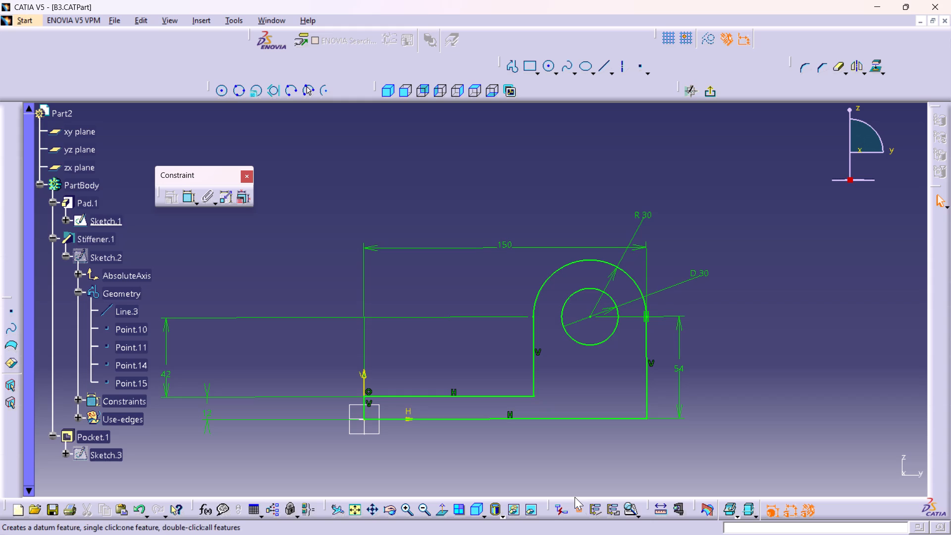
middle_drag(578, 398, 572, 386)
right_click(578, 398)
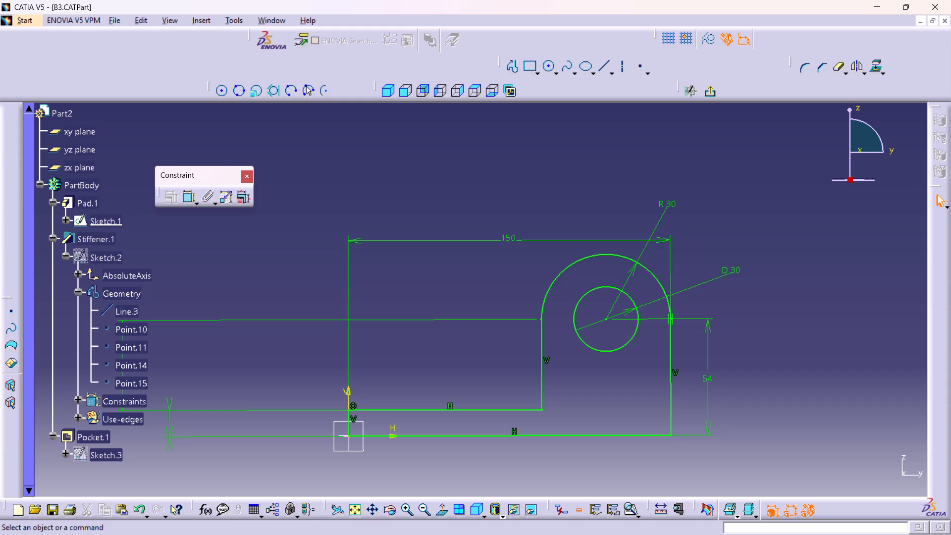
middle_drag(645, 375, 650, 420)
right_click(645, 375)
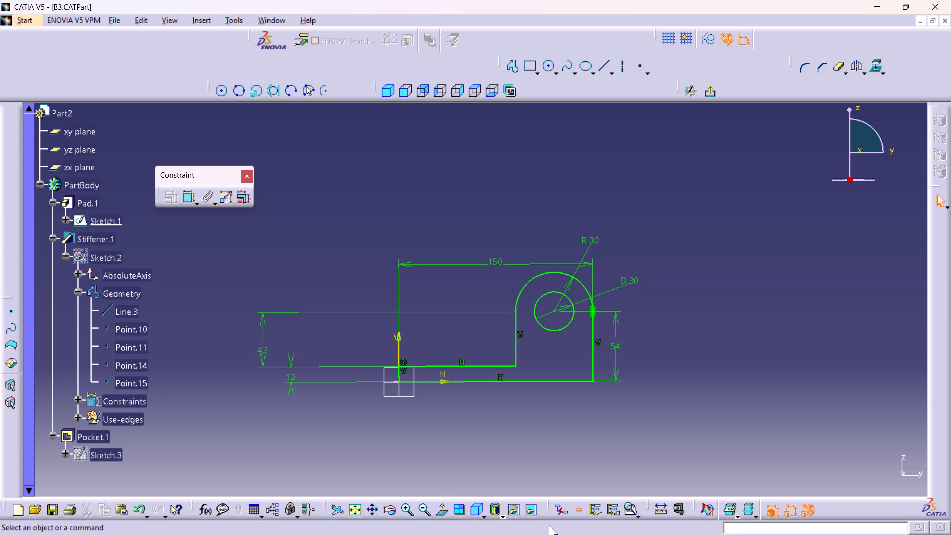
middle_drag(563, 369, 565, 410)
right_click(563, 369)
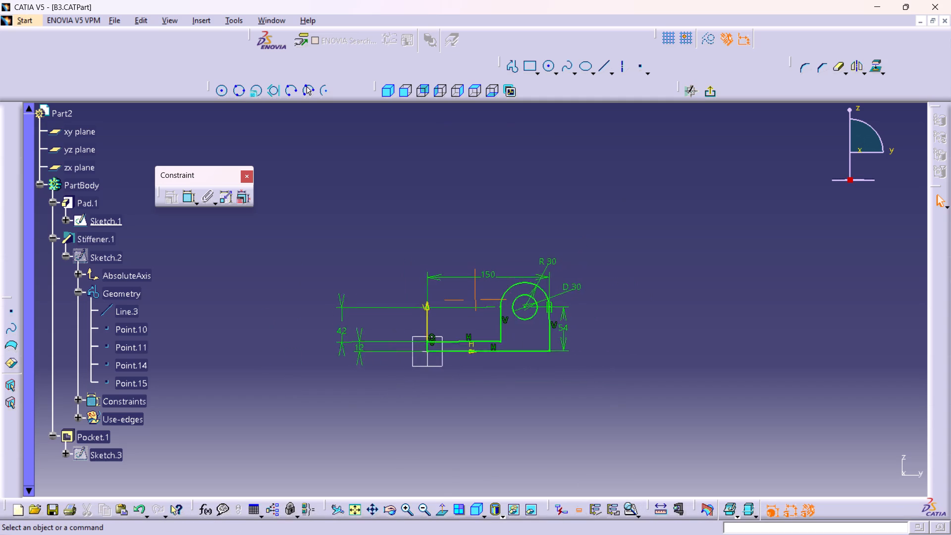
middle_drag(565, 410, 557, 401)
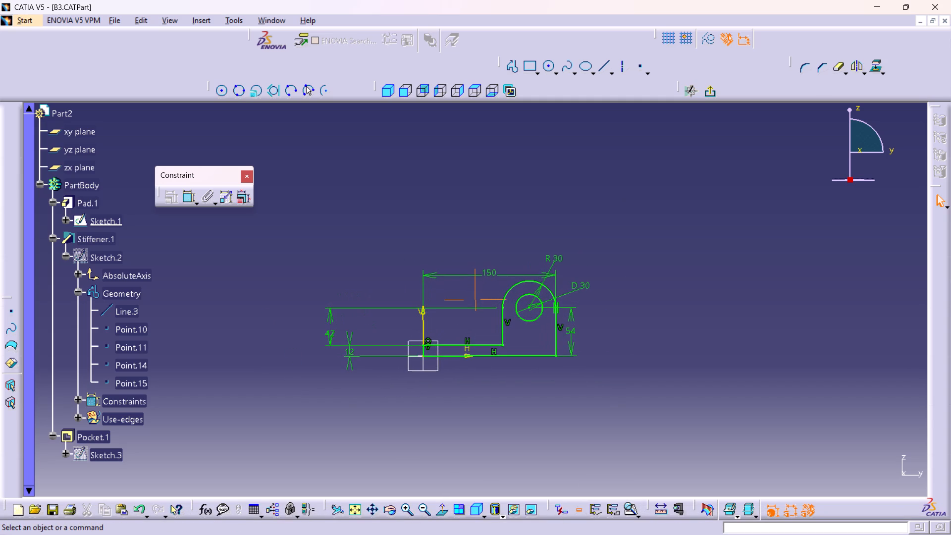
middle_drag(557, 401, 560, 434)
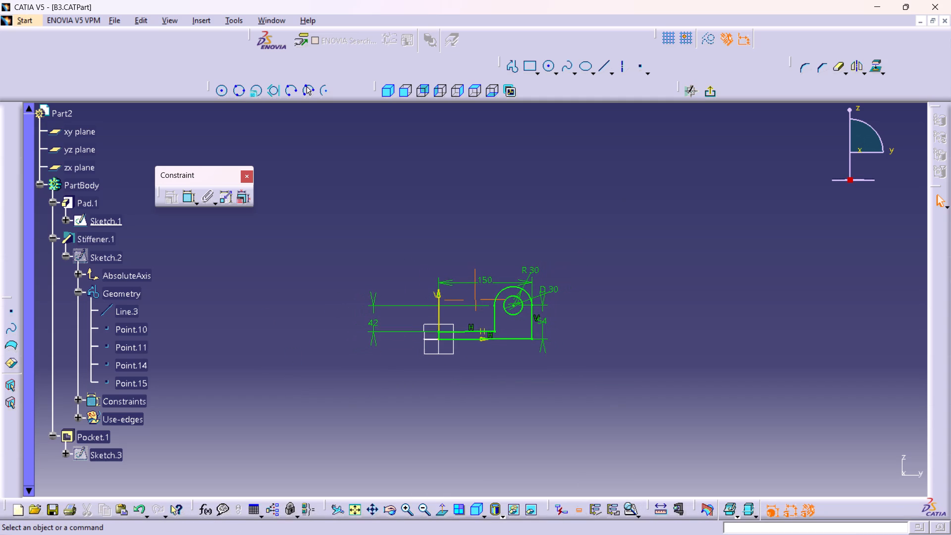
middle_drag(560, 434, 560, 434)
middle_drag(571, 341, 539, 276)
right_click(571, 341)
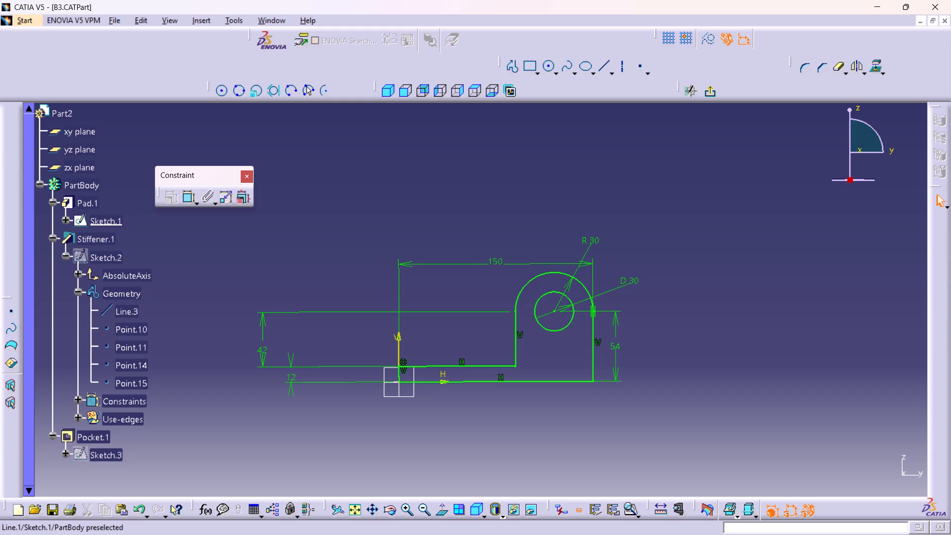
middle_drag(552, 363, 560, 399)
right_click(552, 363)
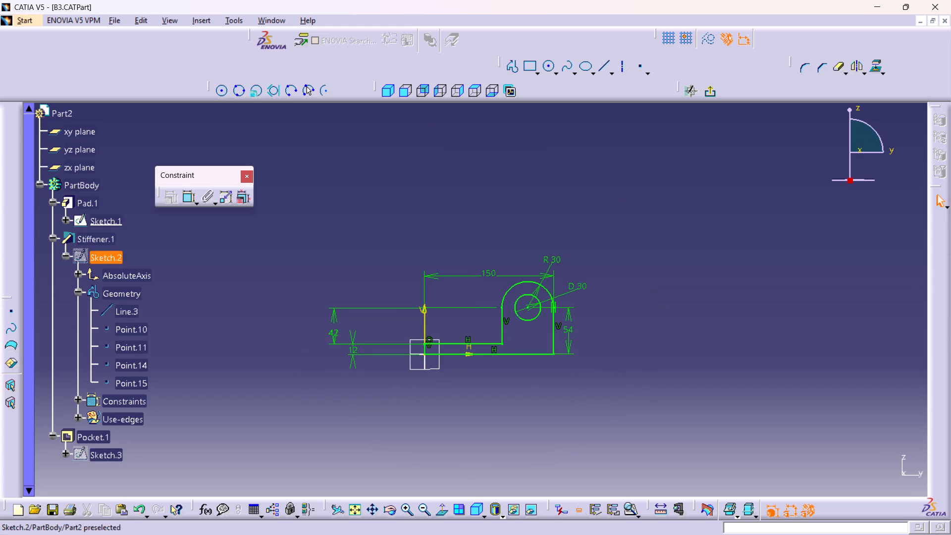
Leave the pad's profile sketch without changes and show the whole part in isometric view with nothing selected.
double_click(86, 203)
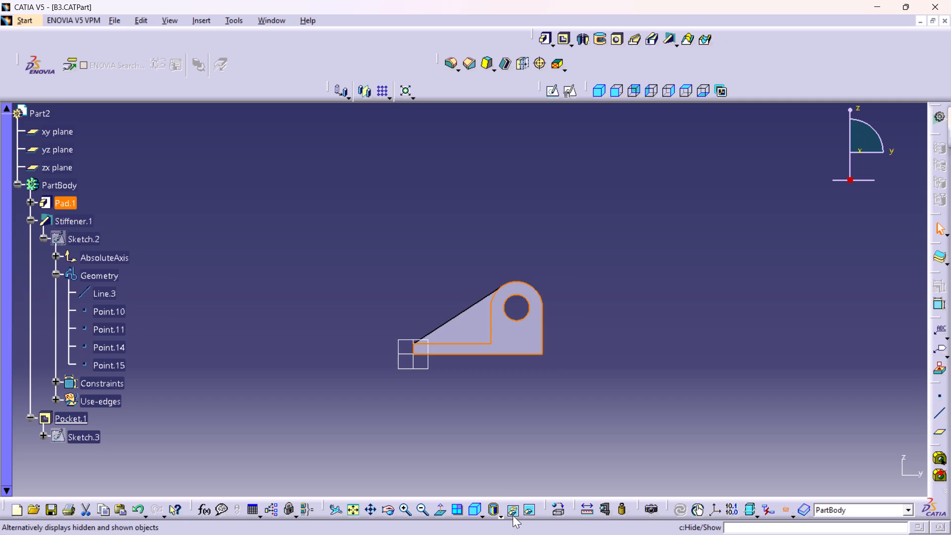
click(474, 507)
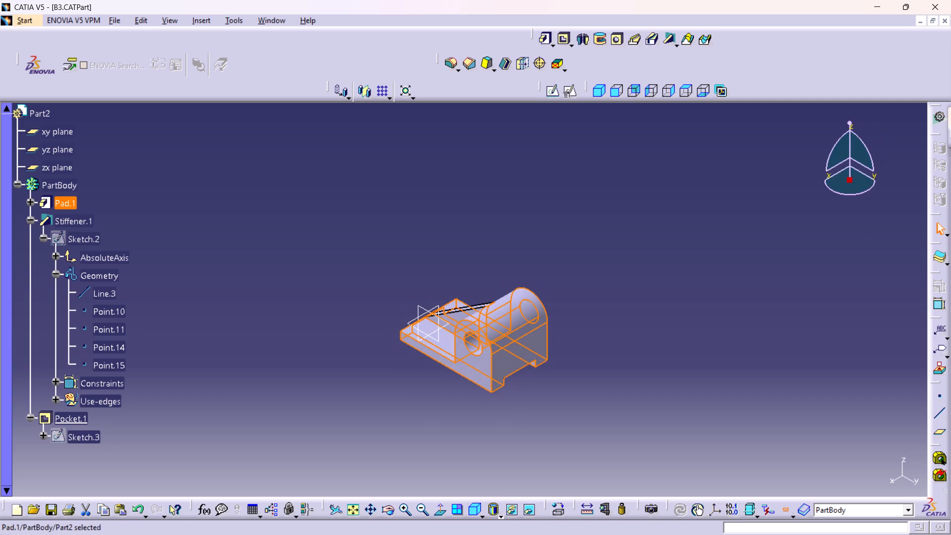
click(520, 416)
Examine the finished solid up close from several angles, including the bored boss, the stiffener rib and the slotted base.
middle_drag(535, 412, 541, 428)
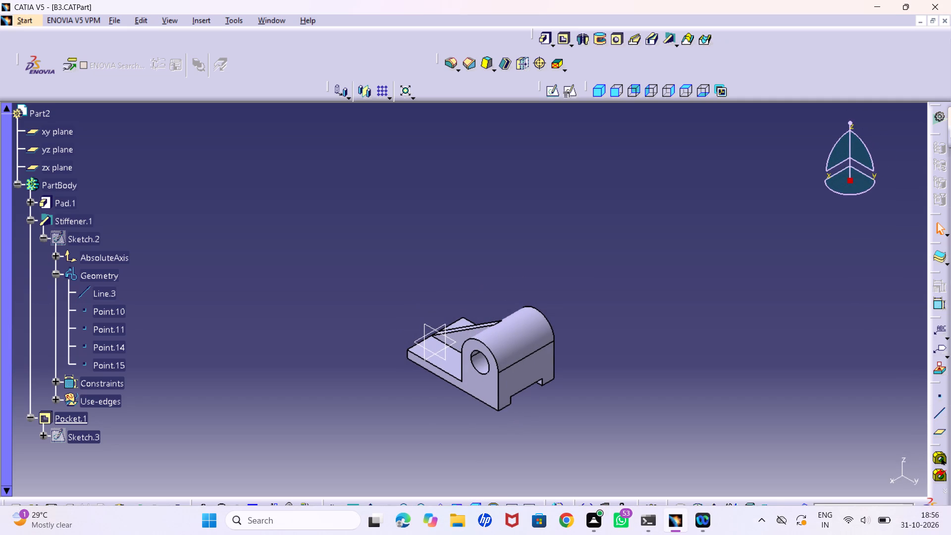
middle_drag(596, 432, 610, 409)
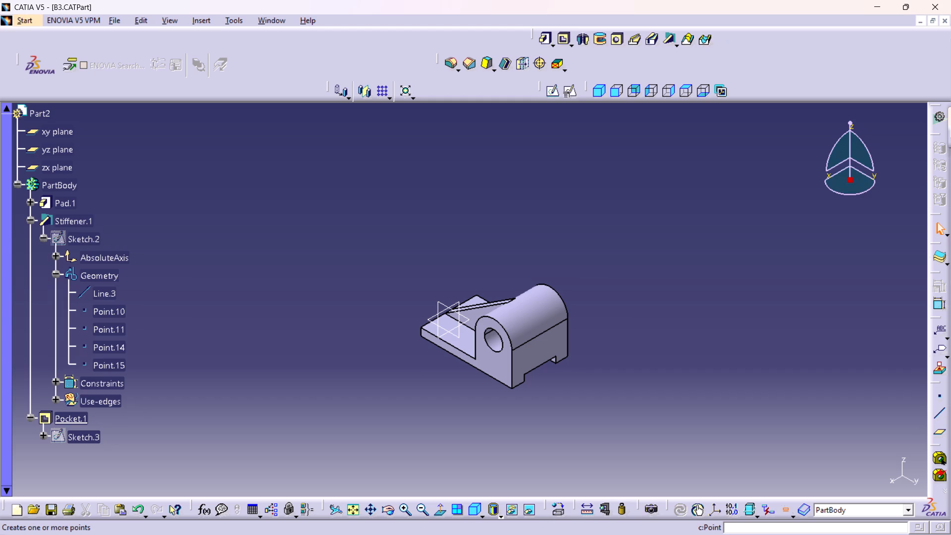
middle_drag(606, 381, 561, 325)
right_click(606, 381)
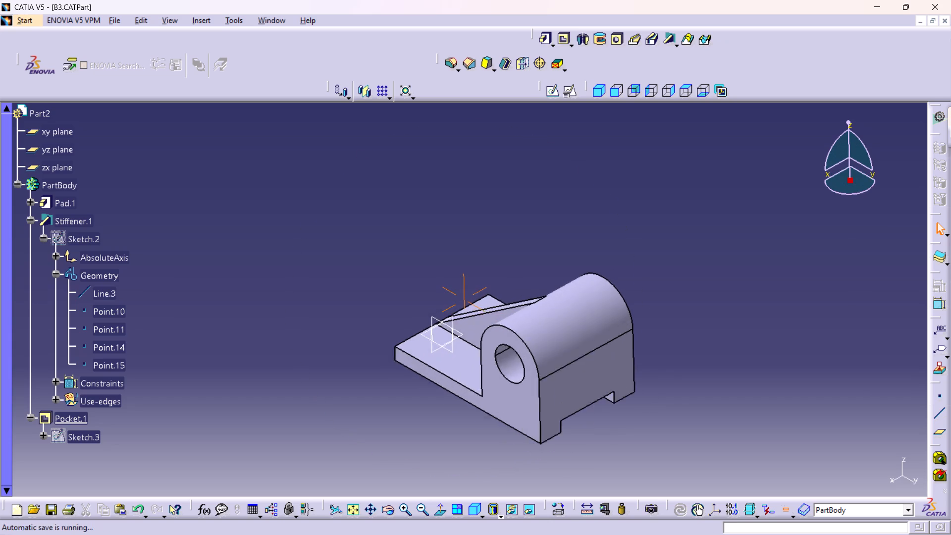
middle_drag(561, 325, 556, 317)
middle_drag(624, 366, 599, 328)
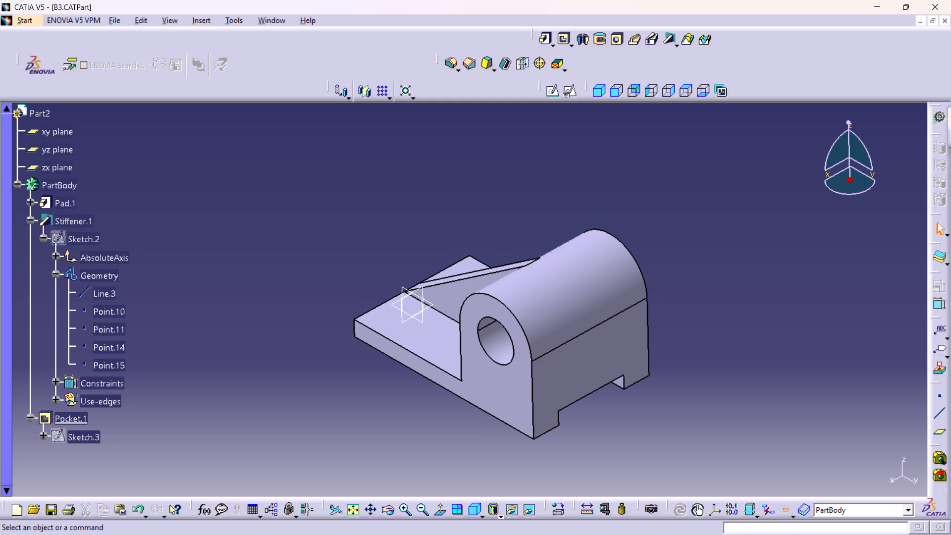
right_drag(593, 354, 607, 344)
middle_drag(593, 354, 607, 344)
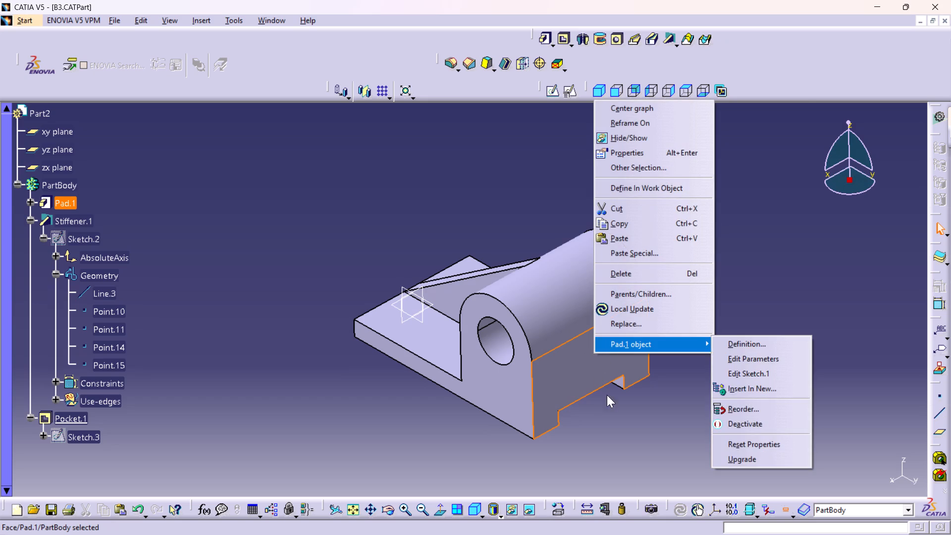
click(636, 400)
middle_drag(578, 356, 662, 258)
right_drag(578, 355, 662, 258)
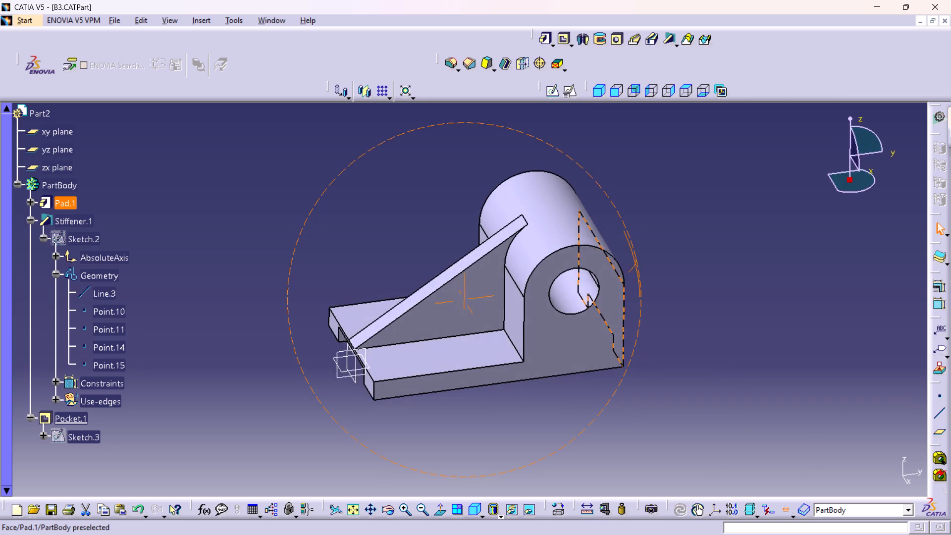
right_drag(662, 258, 667, 238)
middle_drag(662, 258, 667, 238)
click(556, 395)
middle_drag(585, 373, 583, 398)
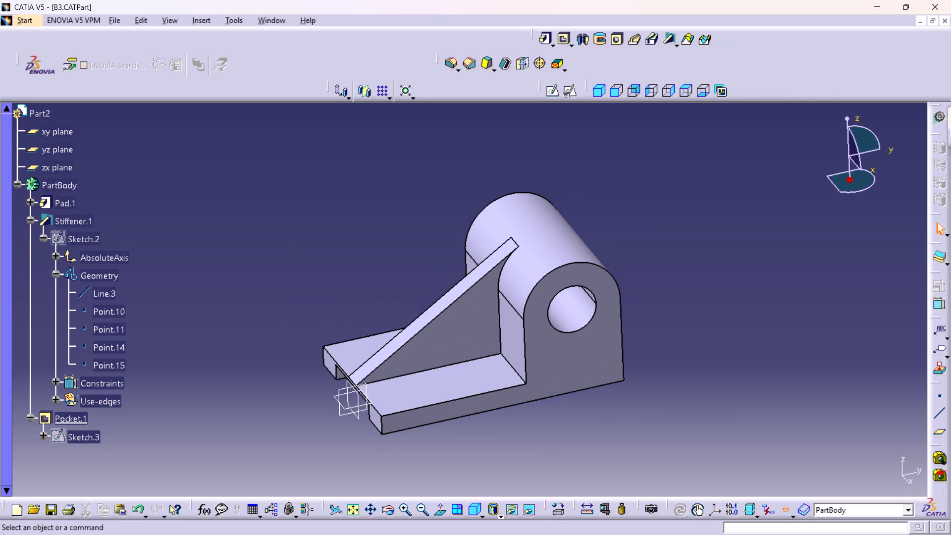
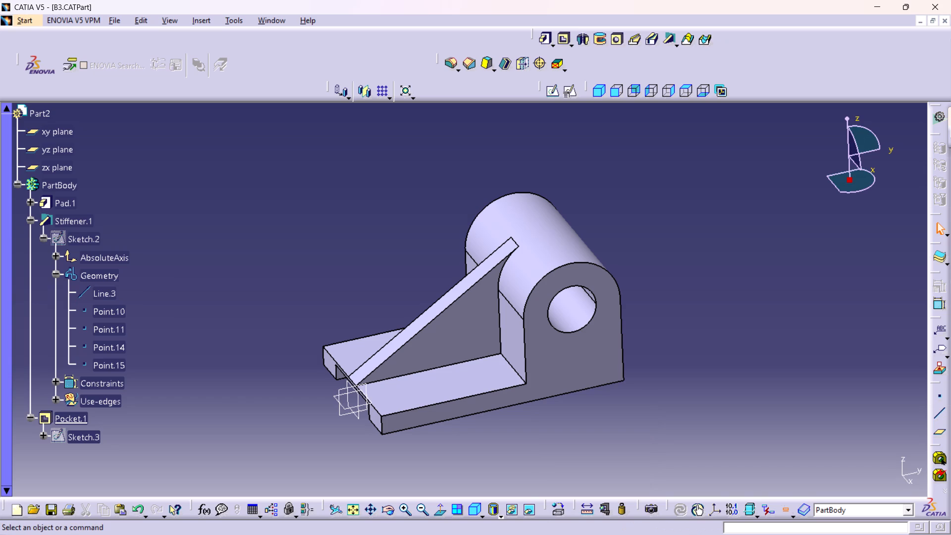
Examine the finished solid from close and farther away, including the bored boss, stiffener rib and slotted base.
middle_click(617, 330)
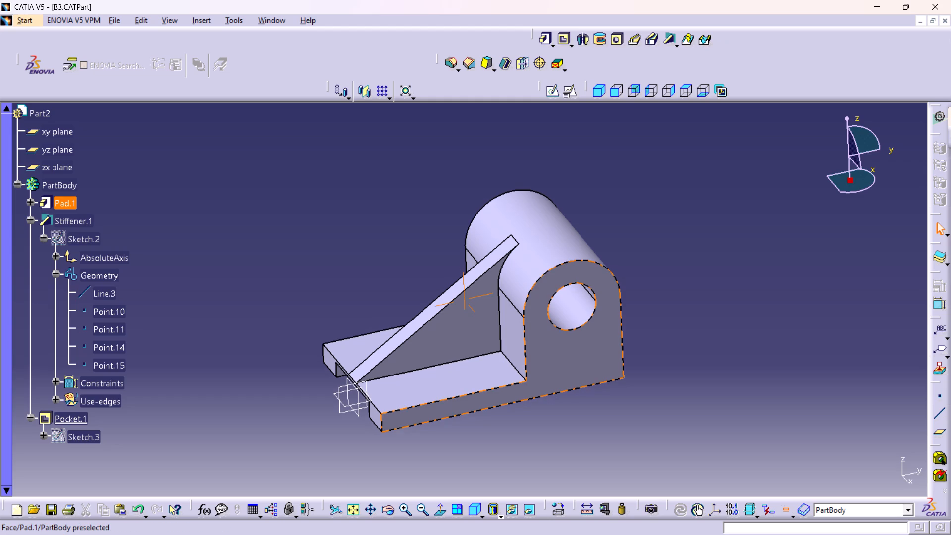
middle_drag(638, 331, 623, 309)
right_click(638, 331)
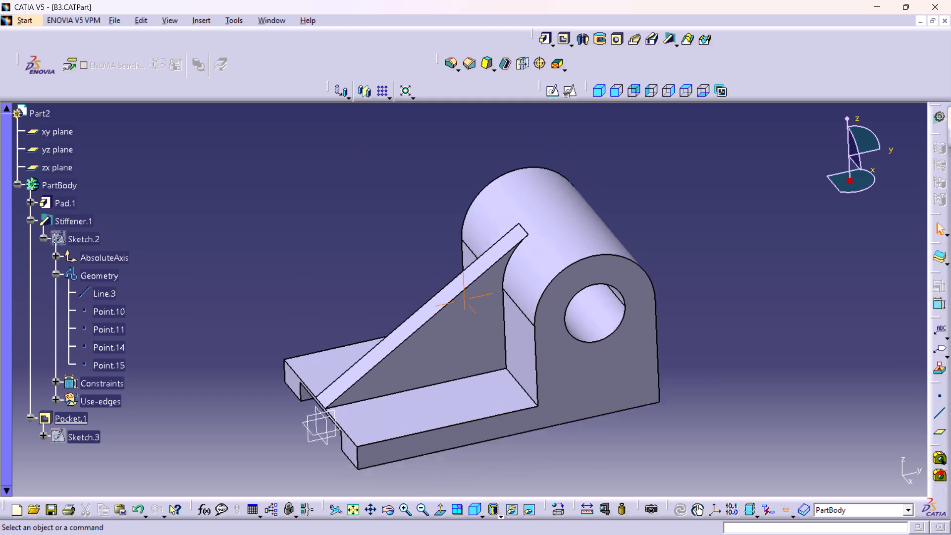
middle_drag(623, 309, 607, 285)
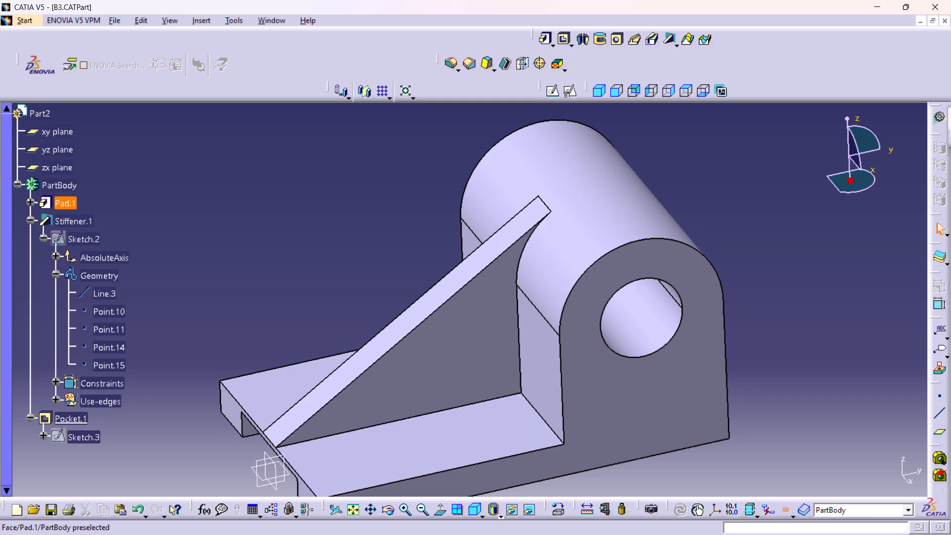
middle_drag(754, 338, 769, 397)
right_click(754, 338)
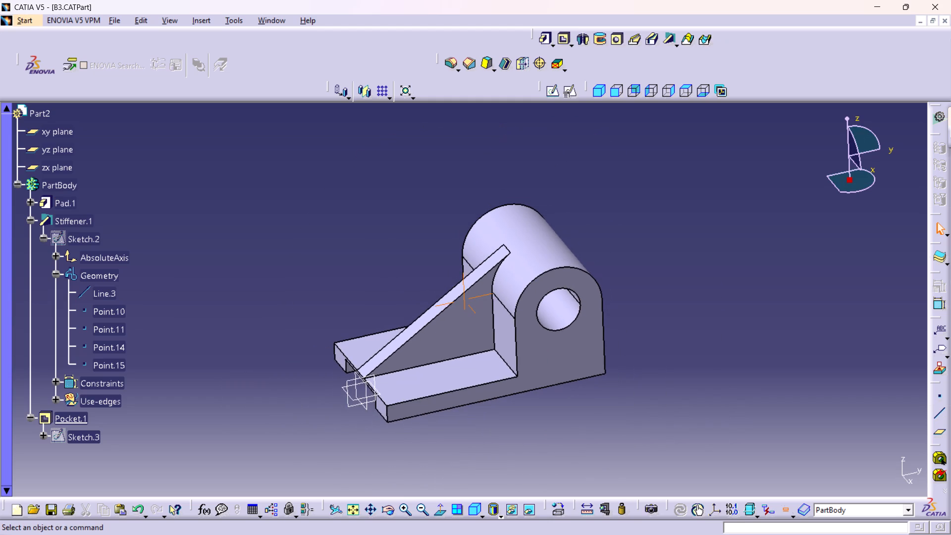
middle_drag(769, 397, 770, 399)
middle_drag(667, 337, 639, 295)
right_click(667, 336)
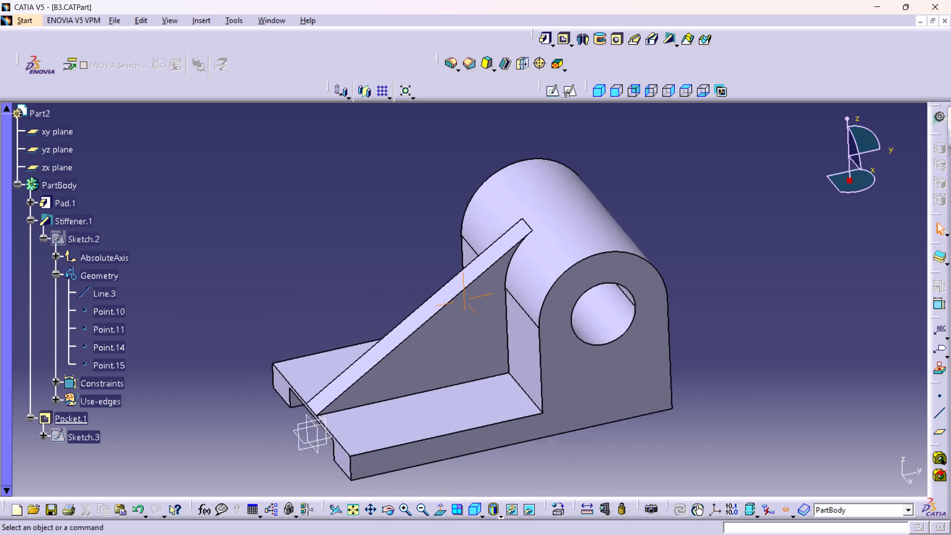
middle_drag(639, 295, 600, 278)
right_click(633, 282)
right_click(648, 351)
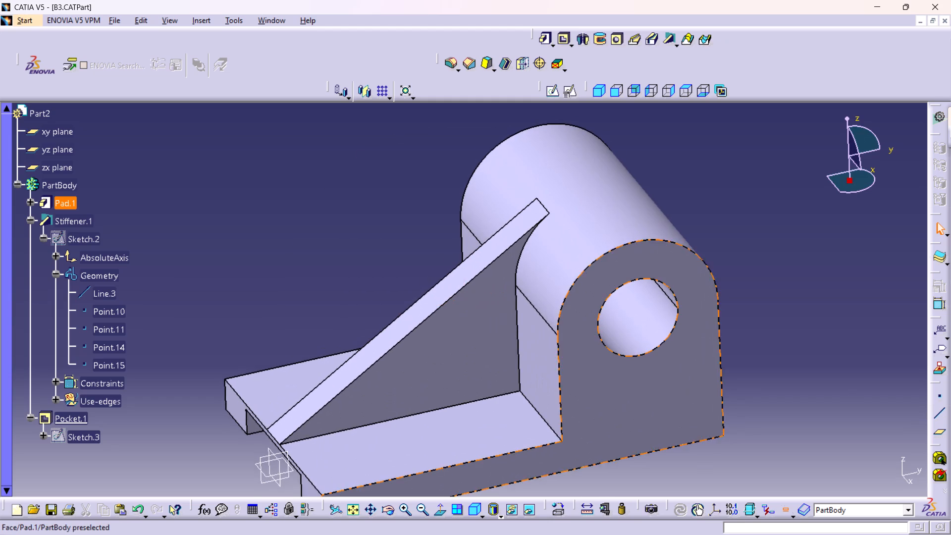
middle_drag(605, 313, 607, 291)
middle_drag(261, 273, 255, 252)
right_click(255, 252)
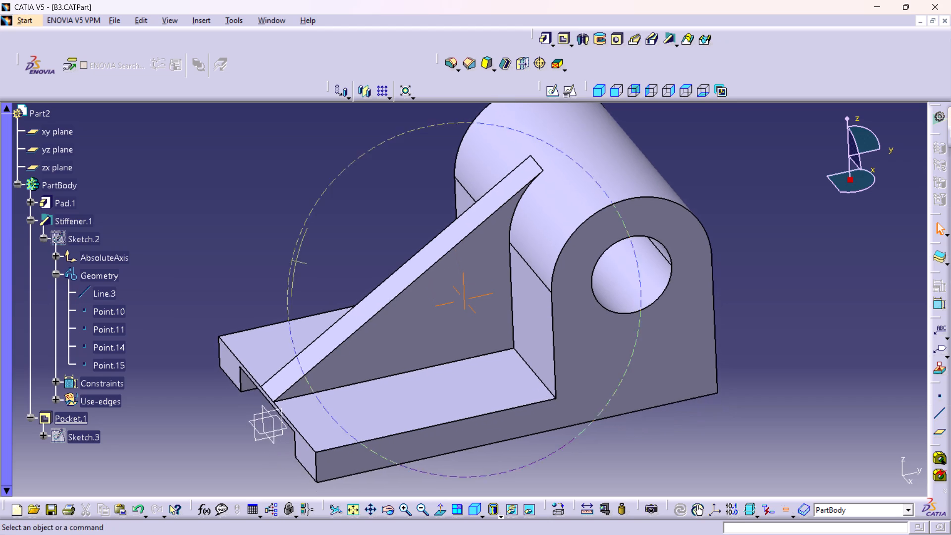
middle_drag(255, 252, 264, 302)
Highlight the stiffener's sketch and the pad feature in turn to identify their geometry on the part.
click(83, 245)
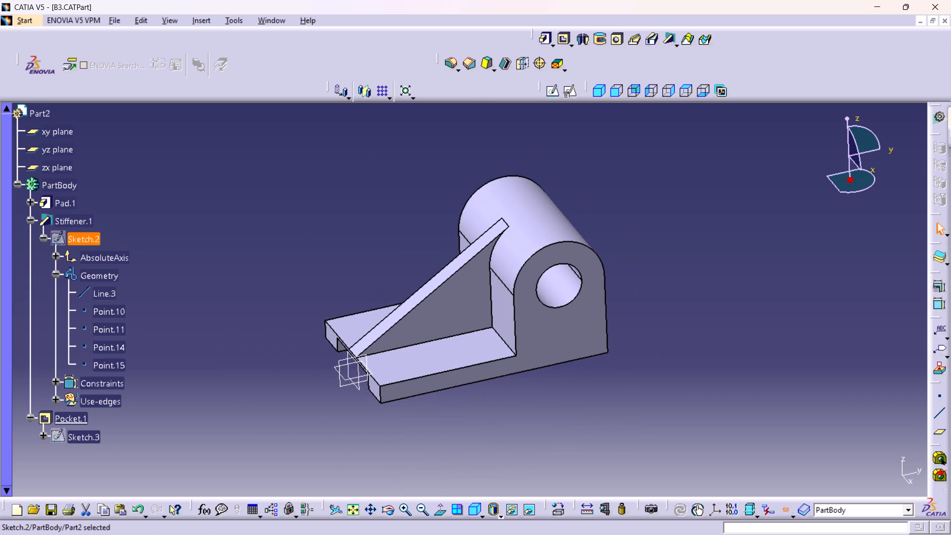
click(62, 199)
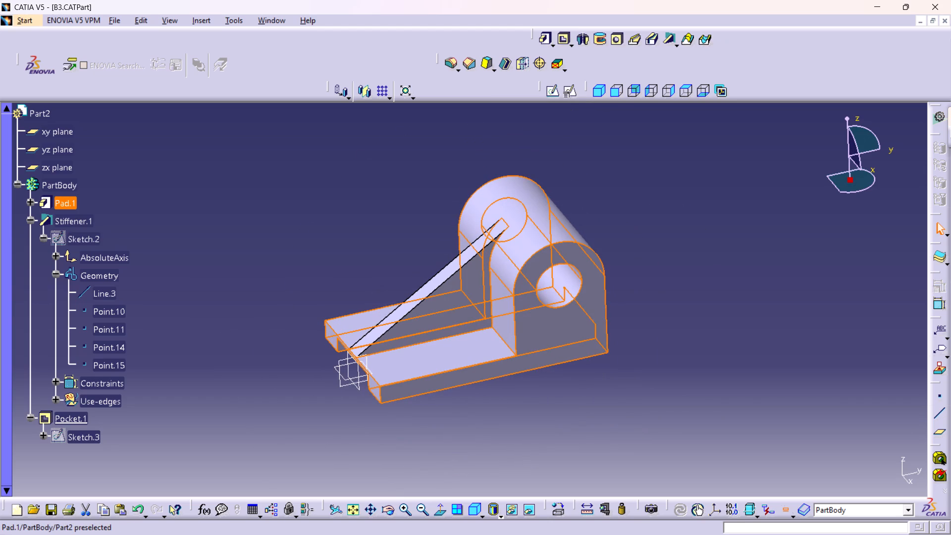
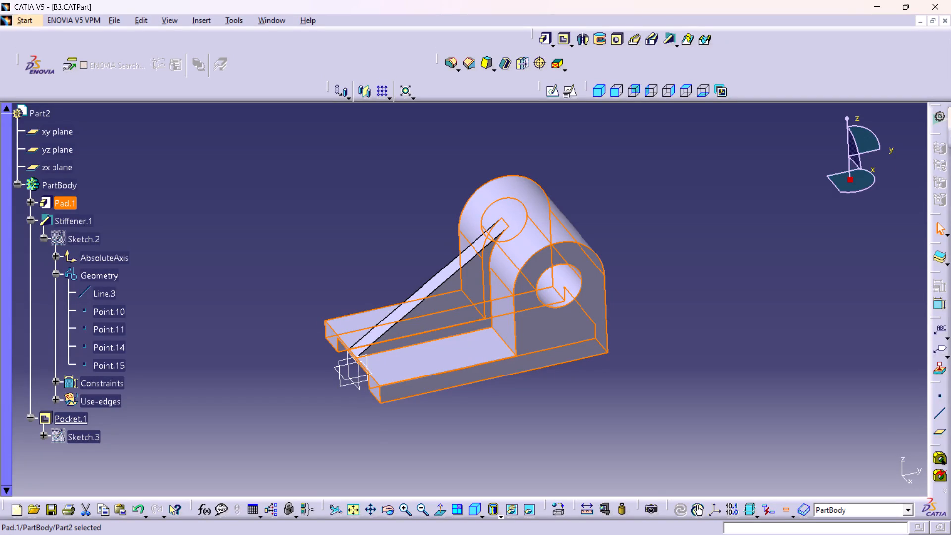
Clear the pad selection and examine the finished solid's rib, bored boss and slotted base from close and farther away.
middle_drag(575, 320, 557, 329)
click(689, 310)
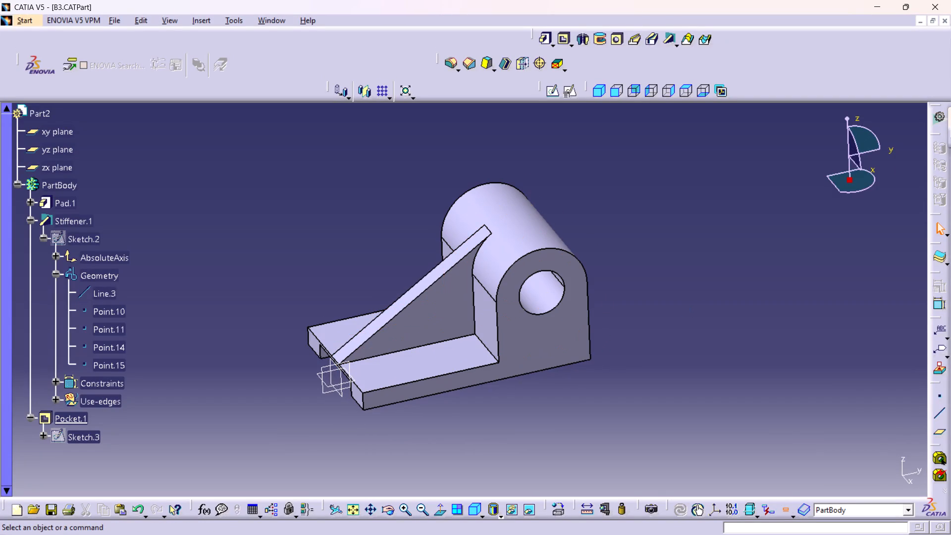
middle_drag(702, 303, 695, 305)
middle_drag(696, 297, 699, 271)
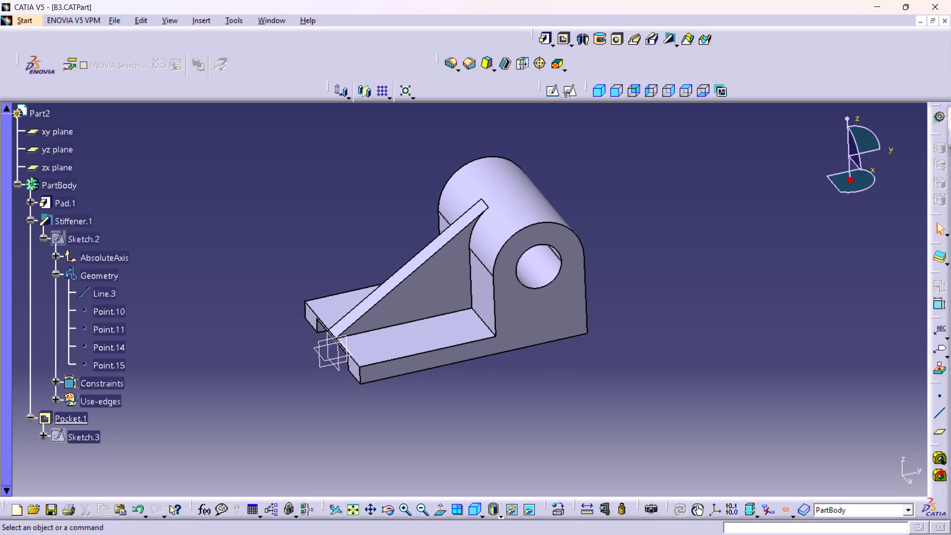
middle_drag(630, 323, 621, 299)
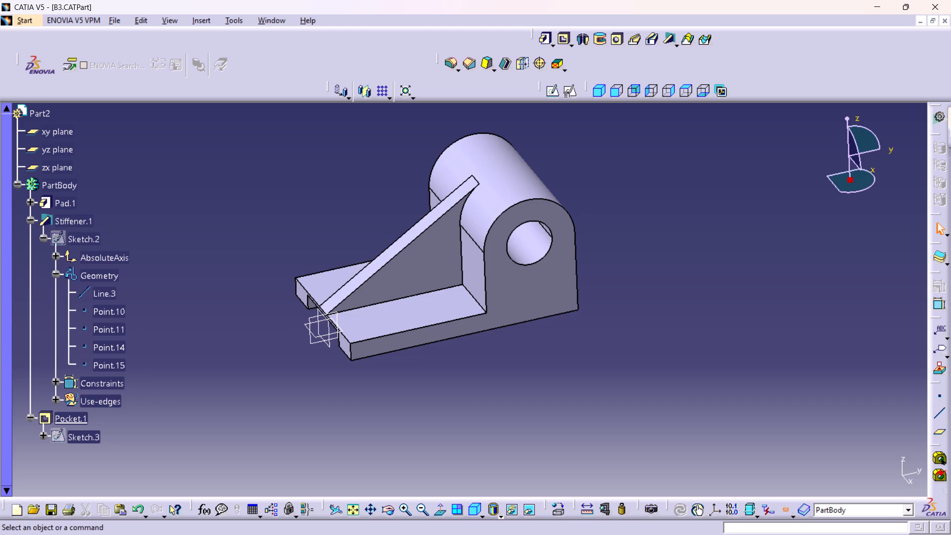
middle_drag(436, 293, 436, 292)
right_click(436, 293)
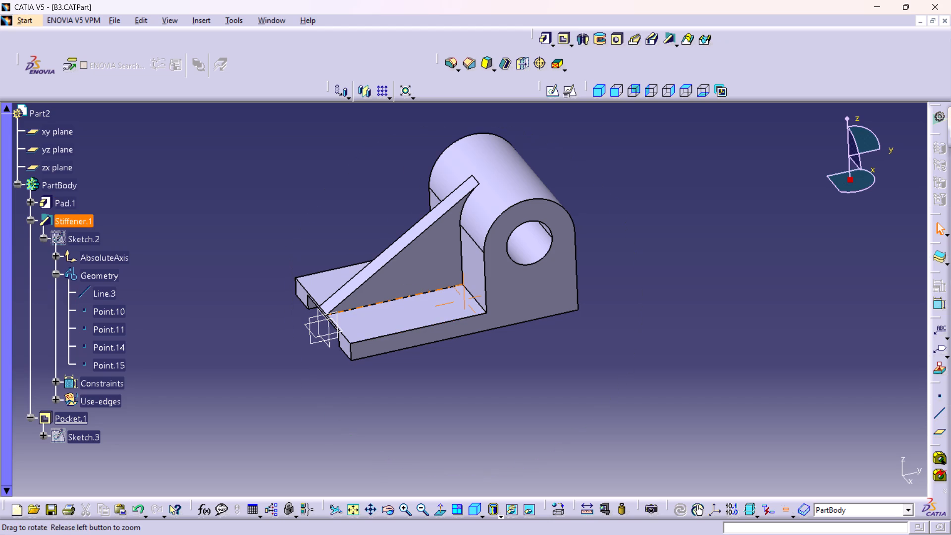
middle_drag(436, 292, 429, 247)
middle_drag(468, 238, 490, 293)
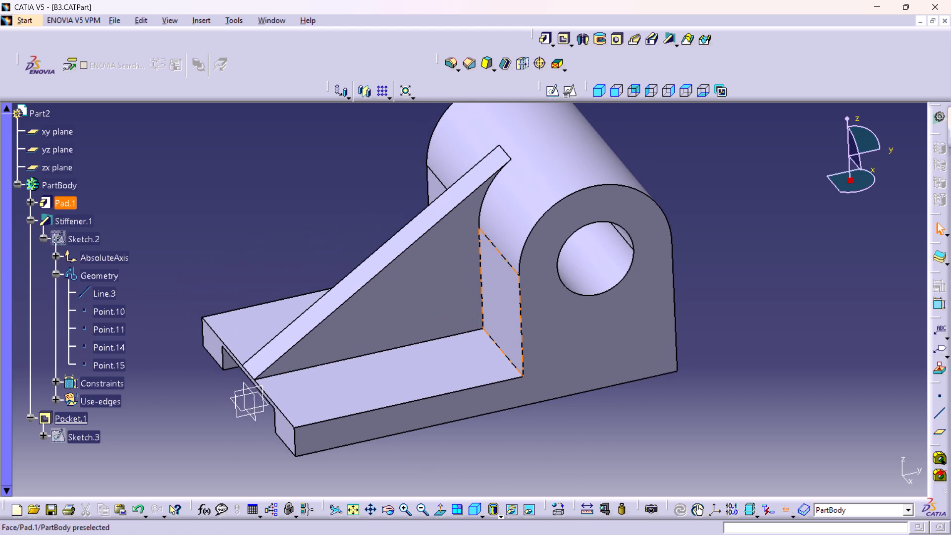
middle_drag(708, 280, 725, 333)
right_click(708, 279)
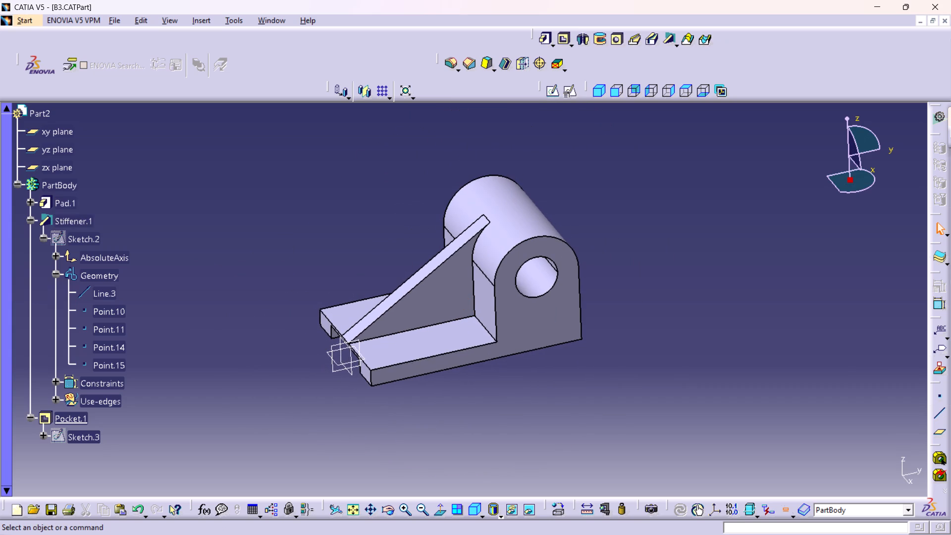
middle_drag(742, 298, 716, 284)
right_click(740, 324)
middle_drag(715, 284, 715, 334)
right_click(715, 284)
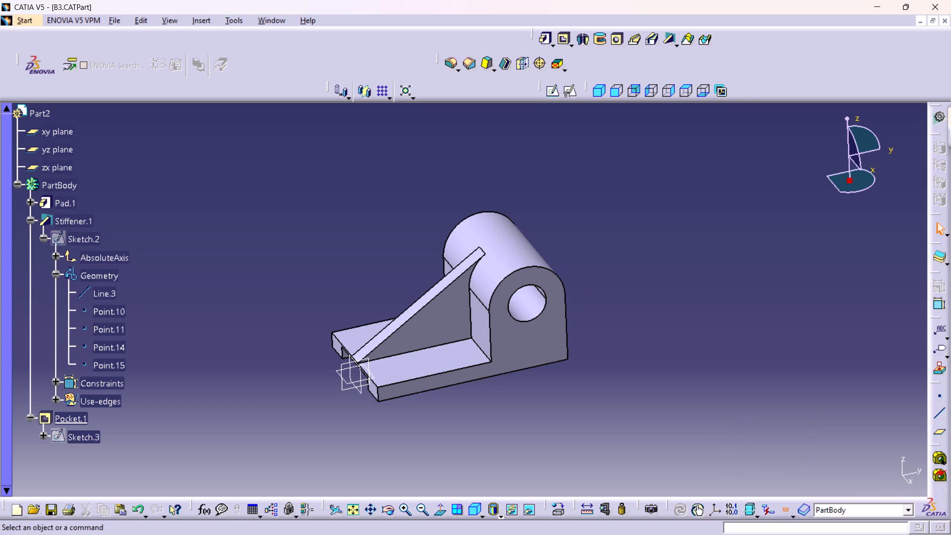
Save the finished B3 part file.
middle_drag(683, 249, 681, 235)
scroll(681, 235, up, 1)
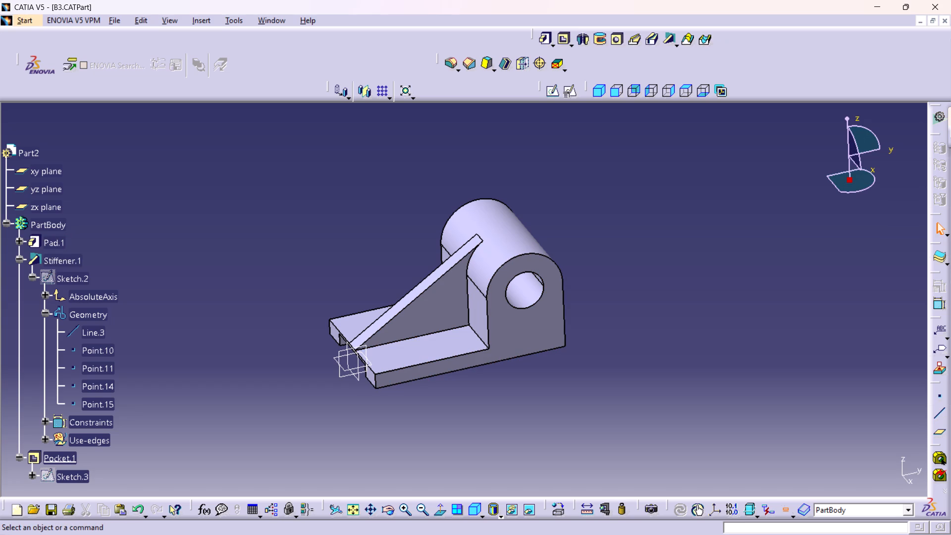
key(ctrl+s)
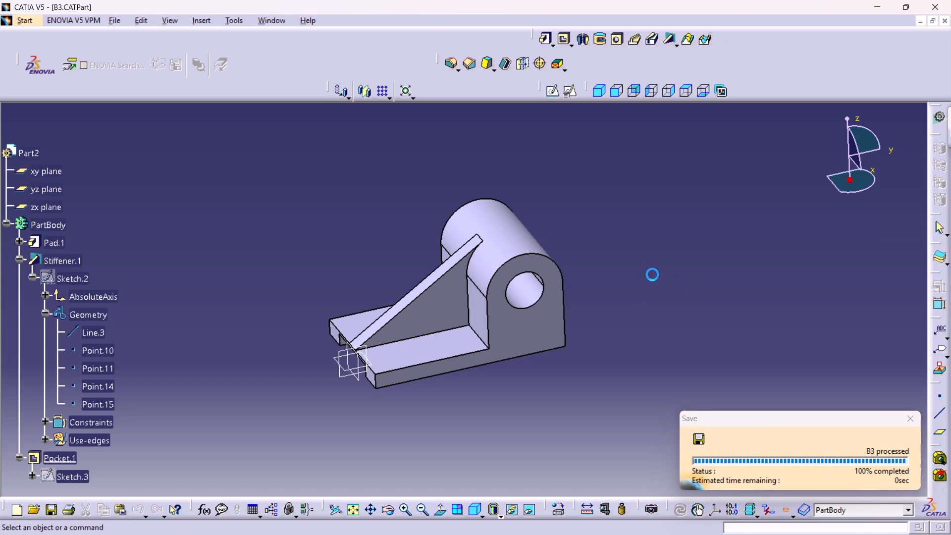
Print the 3D part view with Microsoft Print to PDF, saving the output as B3 in the CATIA documents folder.
middle_drag(648, 284, 639, 289)
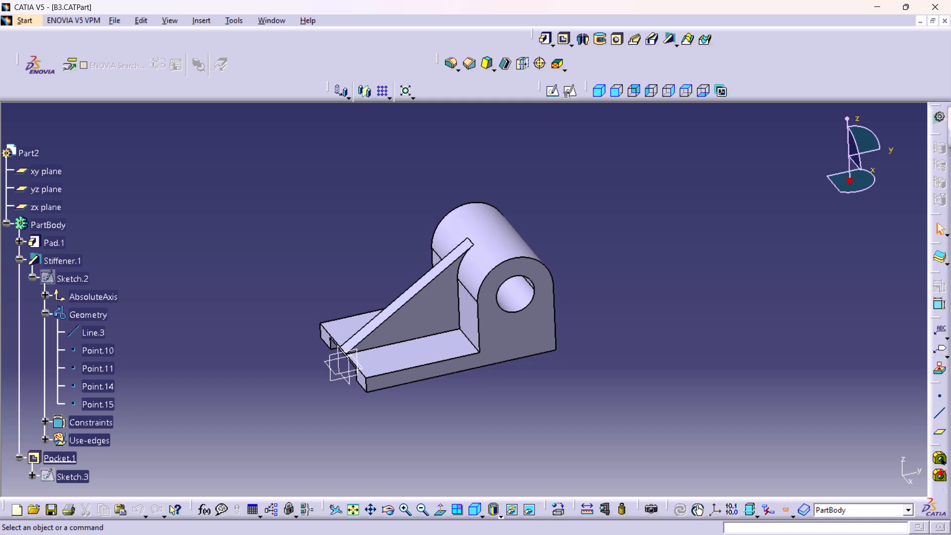
key(ctrl+p)
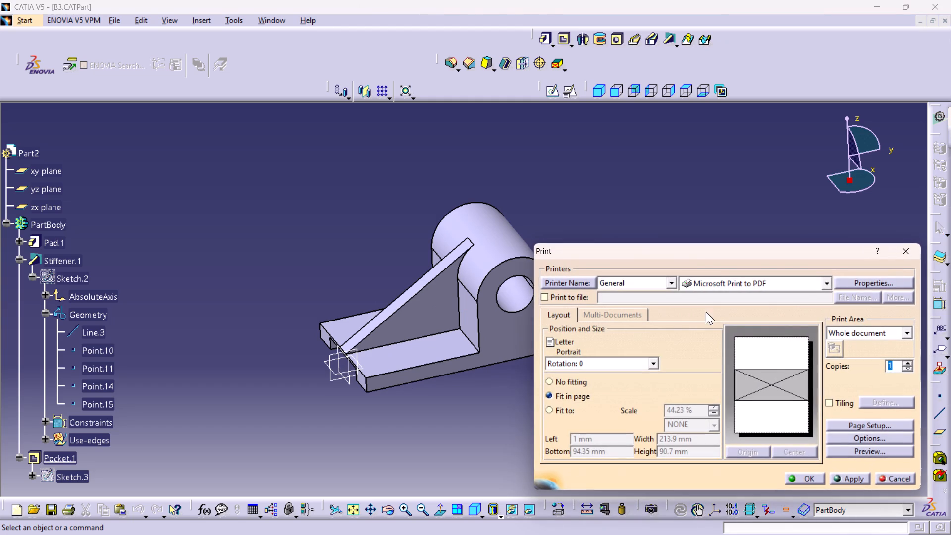
click(805, 478)
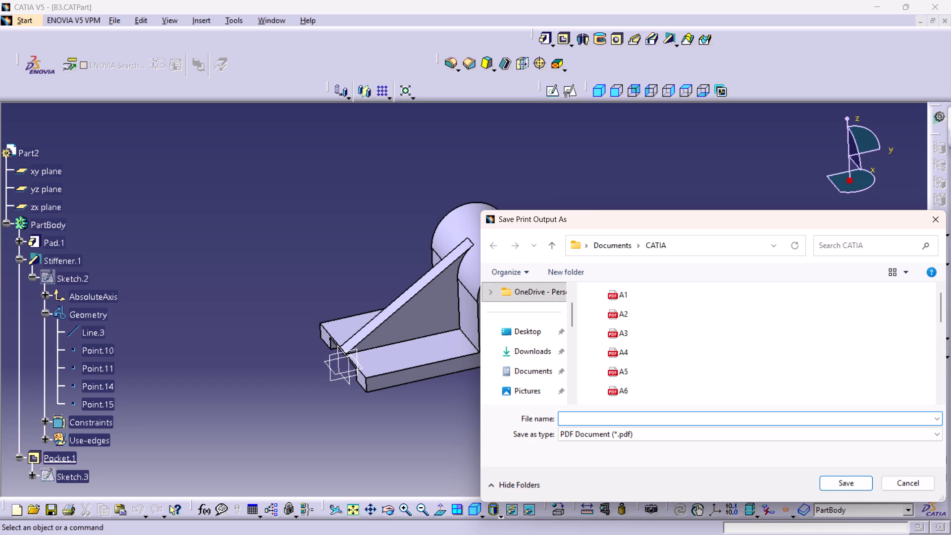
key(shift+b)
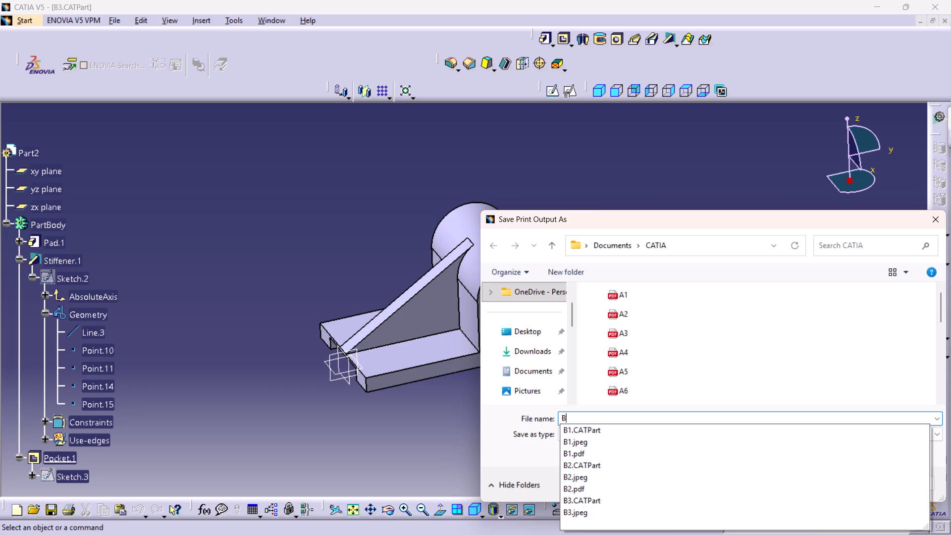
key(3)
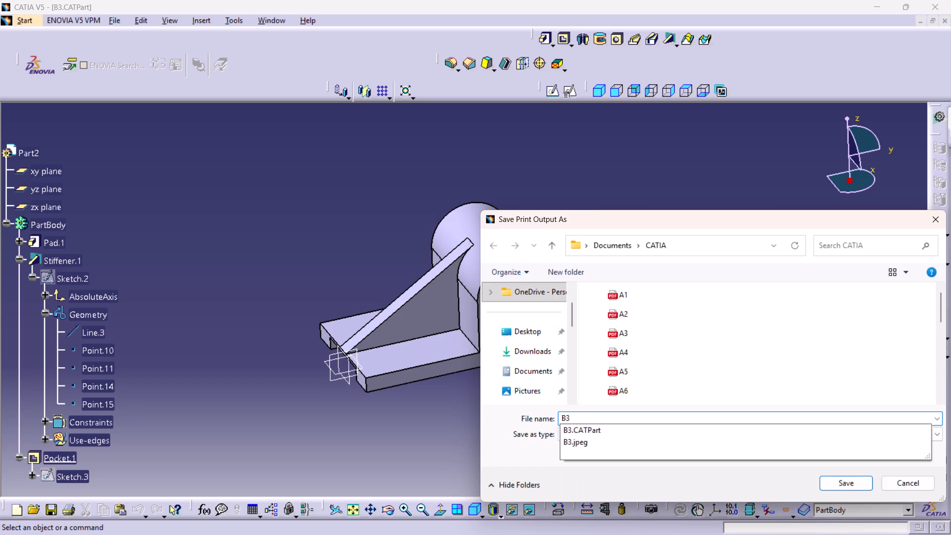
click(859, 482)
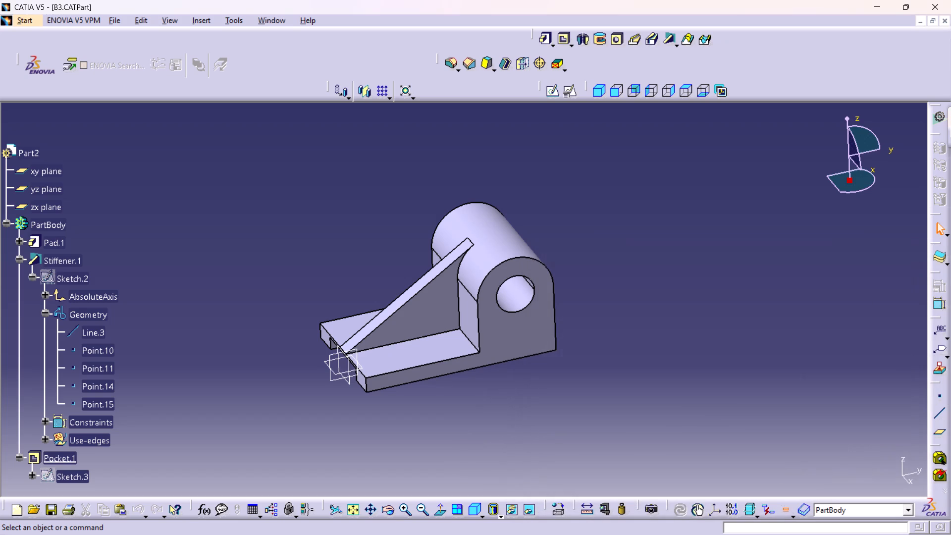